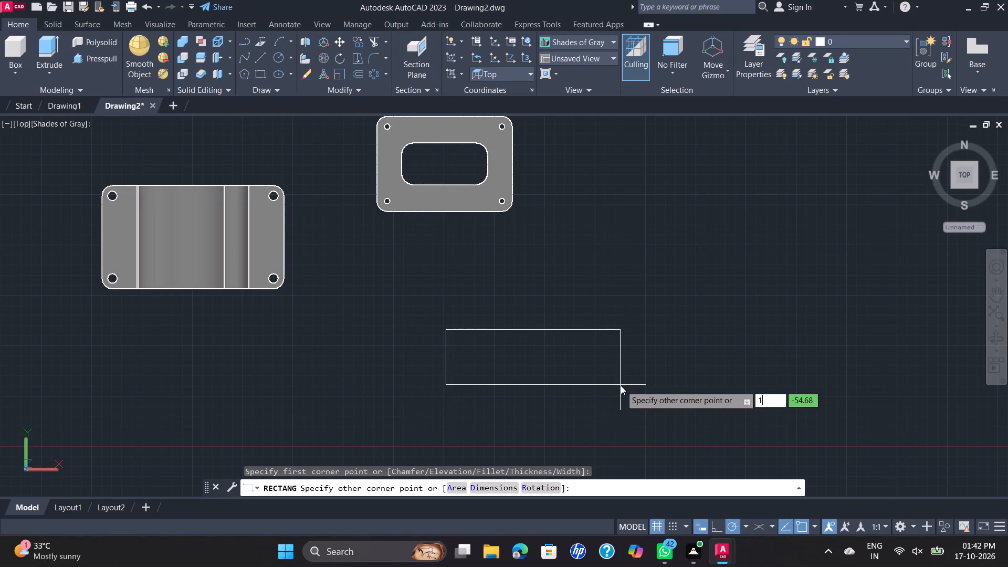
Complete the rectangle below the slotted plate with a size of 114 by 74.
{"action": "key", "text": "1"}
{"action": "key", "text": "4"}
{"action": "key", "text": "Tab"}
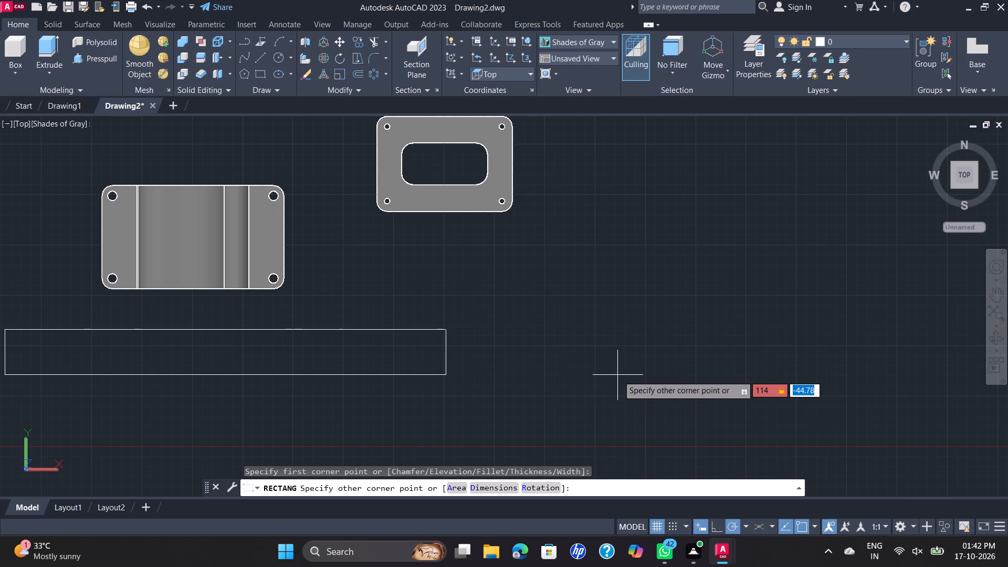
{"action": "type", "text": "74"}
{"action": "key", "text": "Return"}
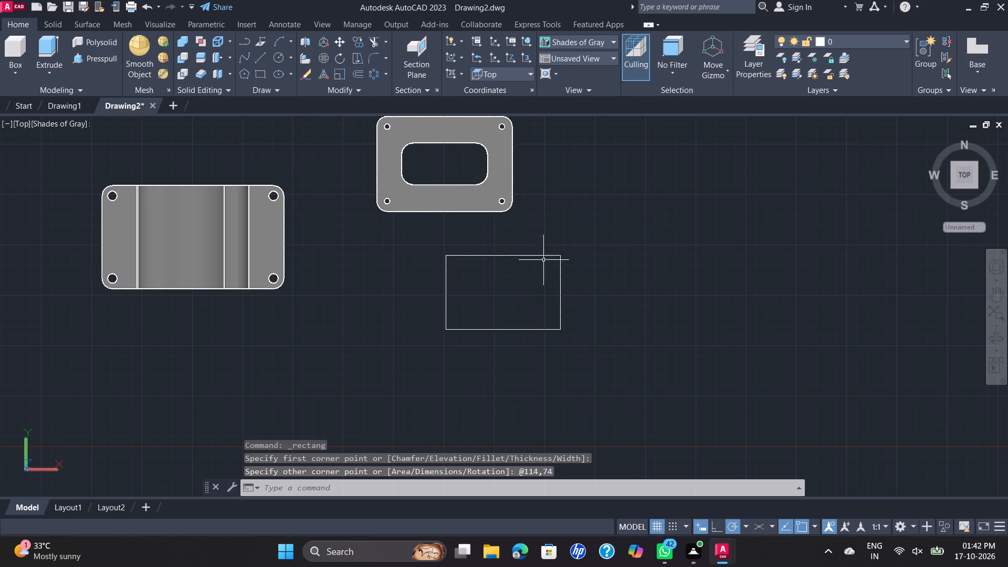
Switch to the SE Isometric view and press-pull the new rectangle into a solid block 76 high.
{"action": "left_click", "coordinate": [23, 124]}
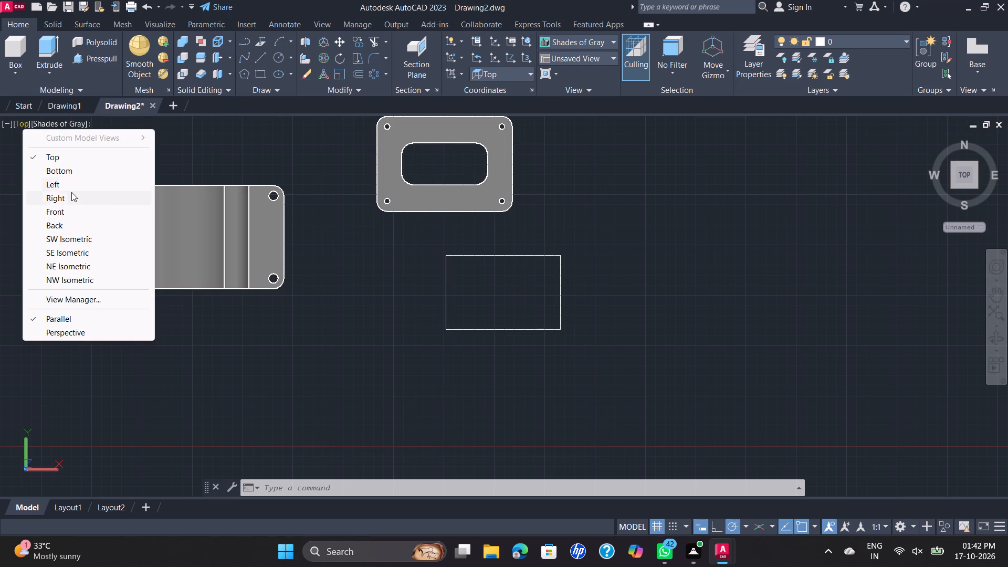
{"action": "left_click", "coordinate": [107, 253]}
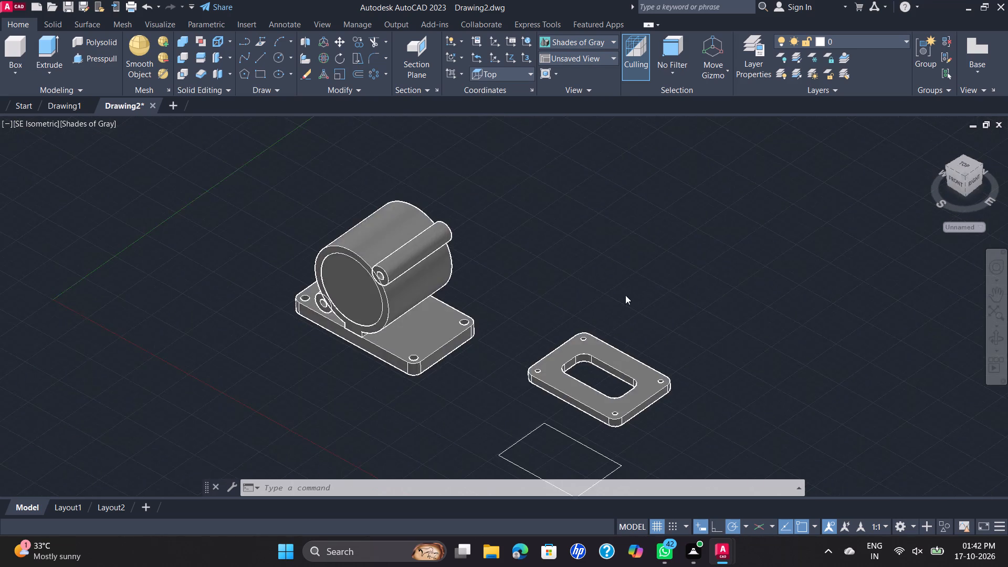
{"action": "middle_click_drag", "start_coordinate": [664, 348], "coordinate": [621, 234]}
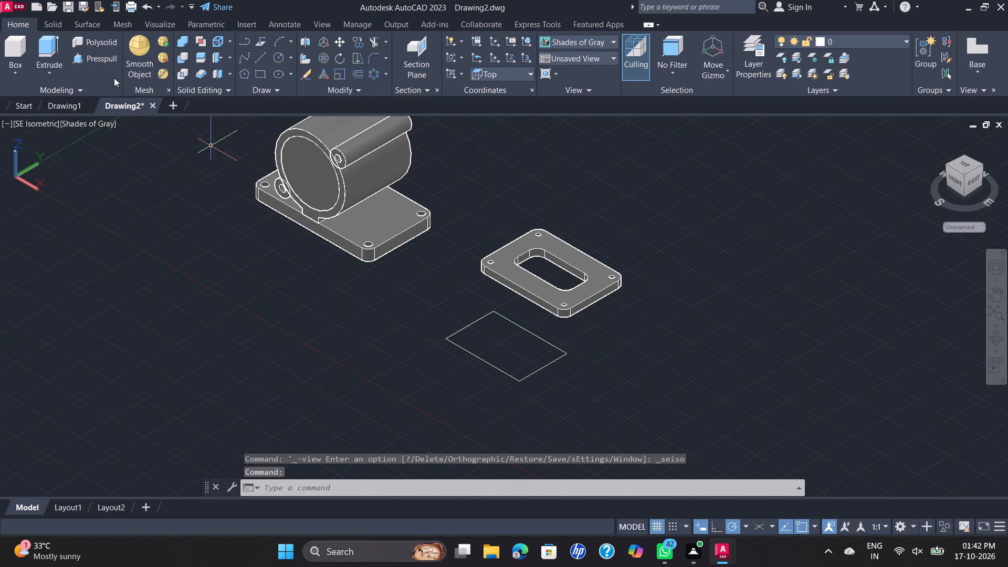
{"action": "left_click", "coordinate": [79, 61]}
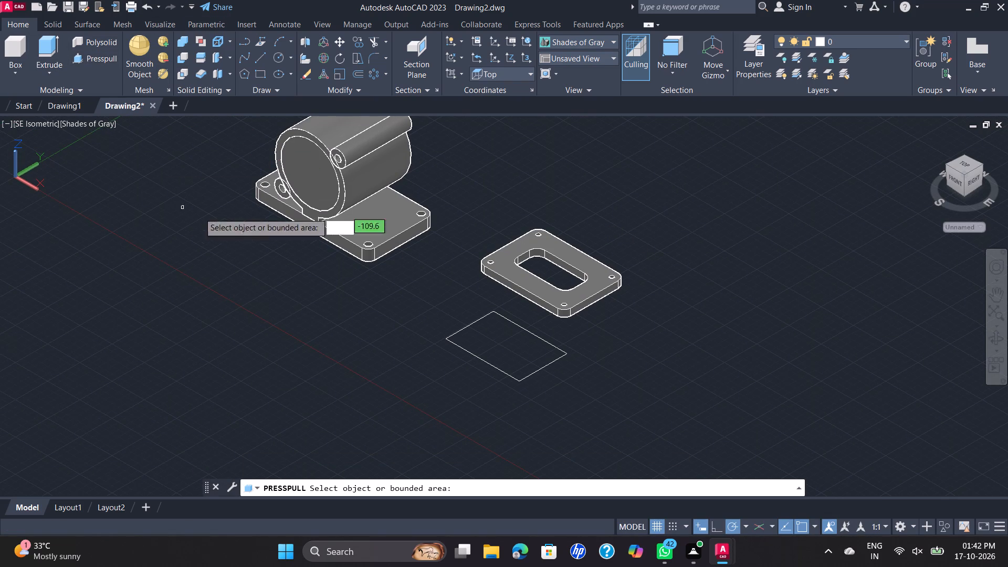
{"action": "left_click", "coordinate": [519, 382]}
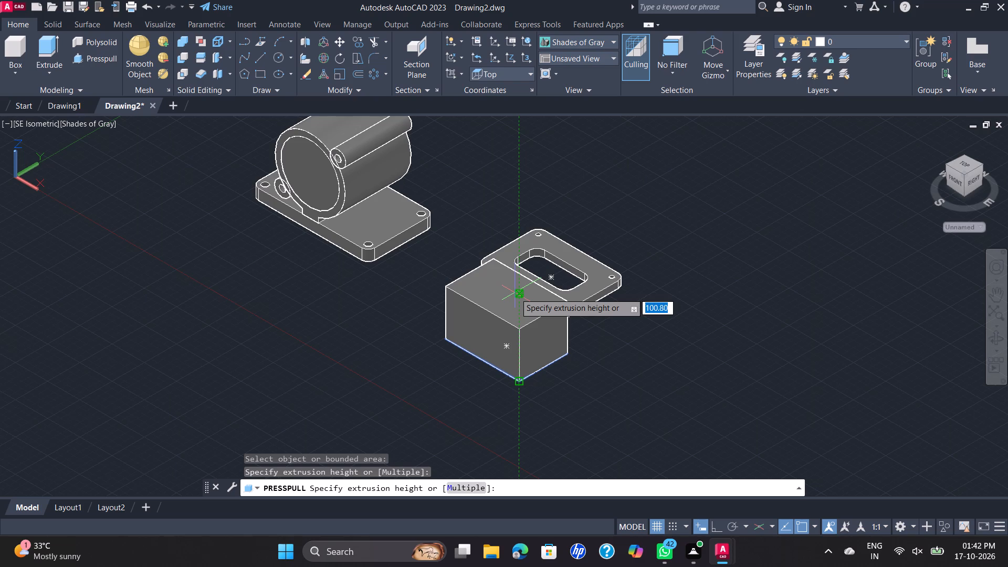
{"action": "type", "text": "76"}
{"action": "key", "text": "Return"}
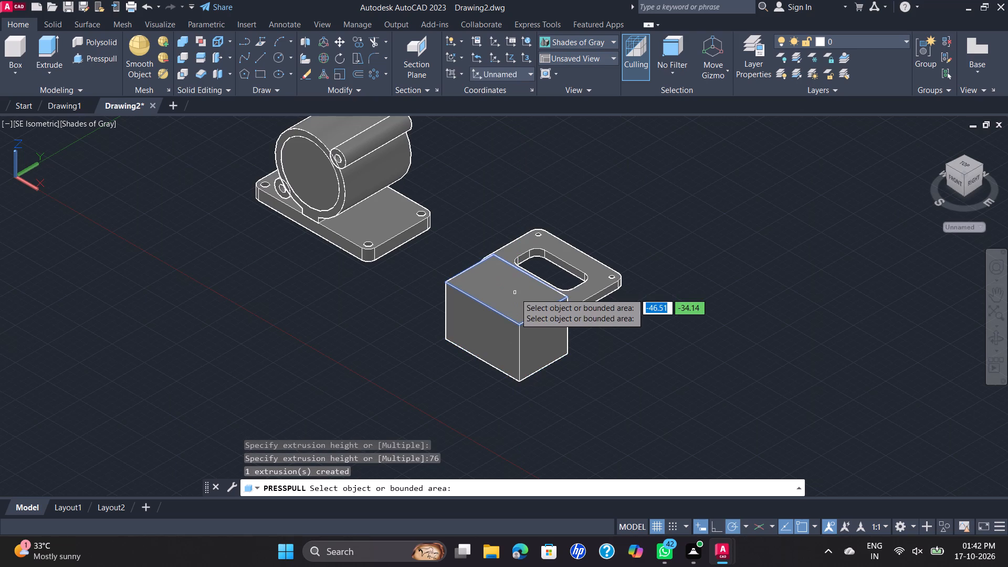
{"action": "key", "text": "Escape"}
Move the slotted plate off its flat outline to a free spot behind the block.
{"action": "left_click", "coordinate": [587, 267]}
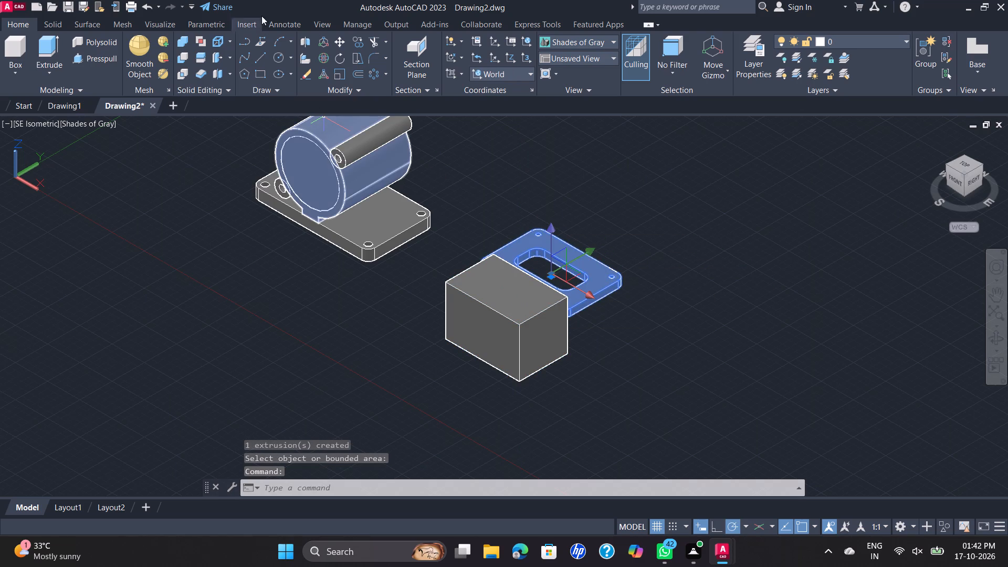
{"action": "left_click", "coordinate": [341, 43]}
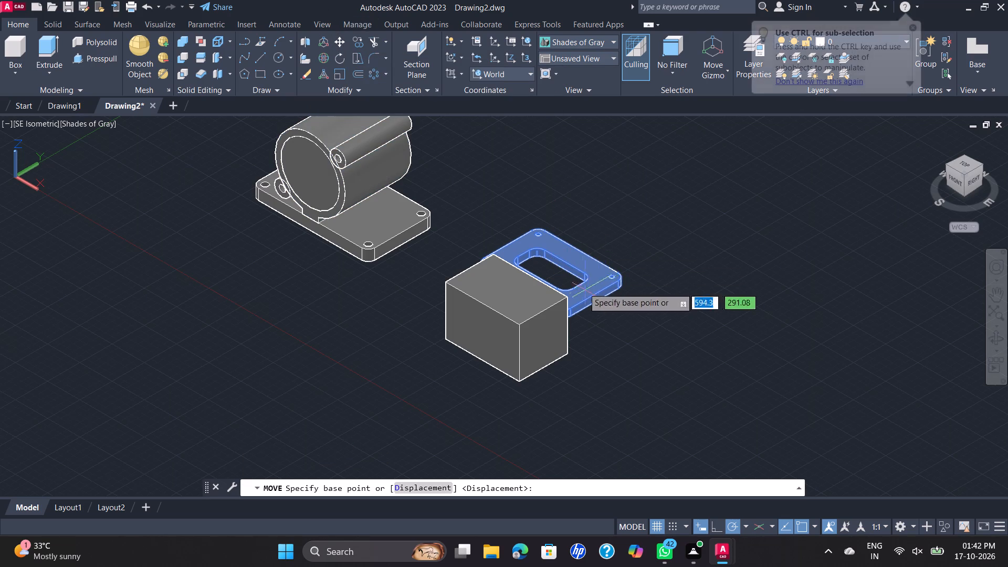
{"action": "left_click", "coordinate": [552, 267]}
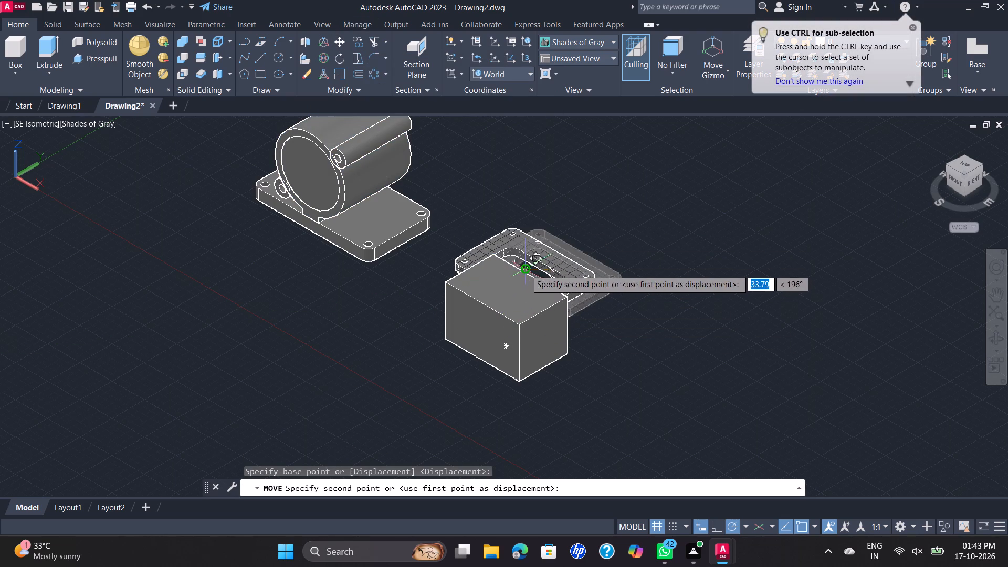
{"action": "left_click", "coordinate": [629, 211]}
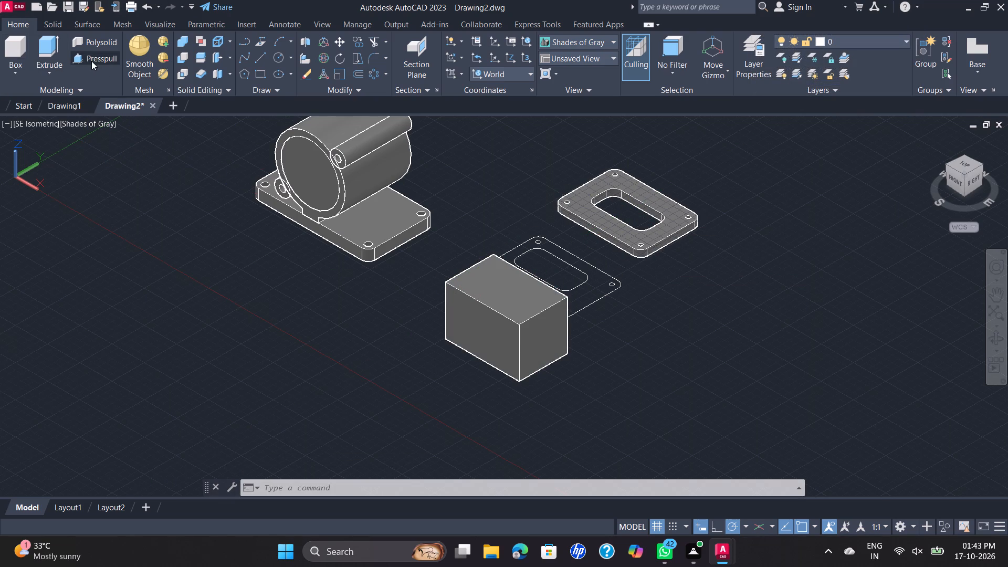
Draw a line across the block's top face joining the midpoints of its two long edges.
{"action": "left_click", "coordinate": [265, 57]}
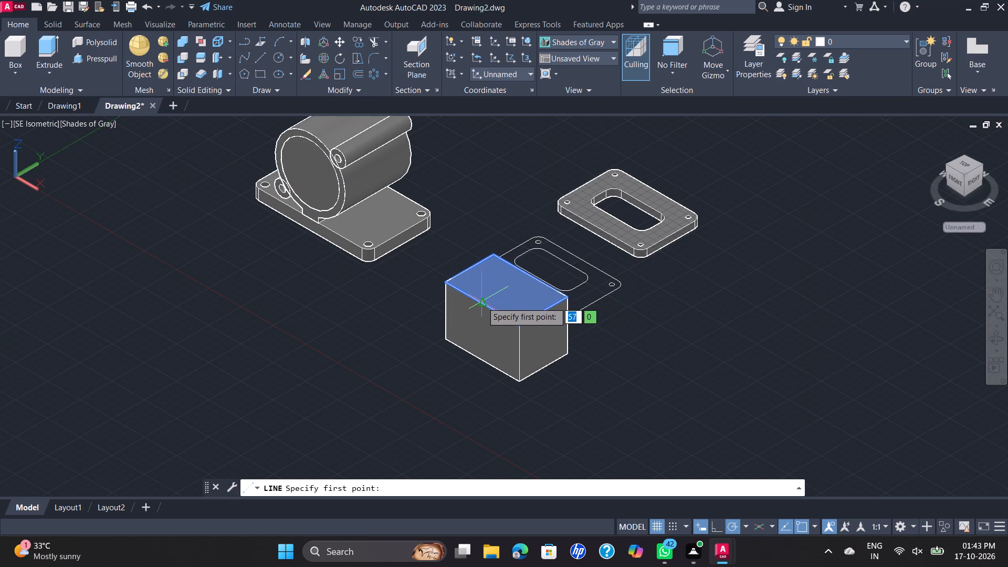
{"action": "left_click", "coordinate": [481, 304]}
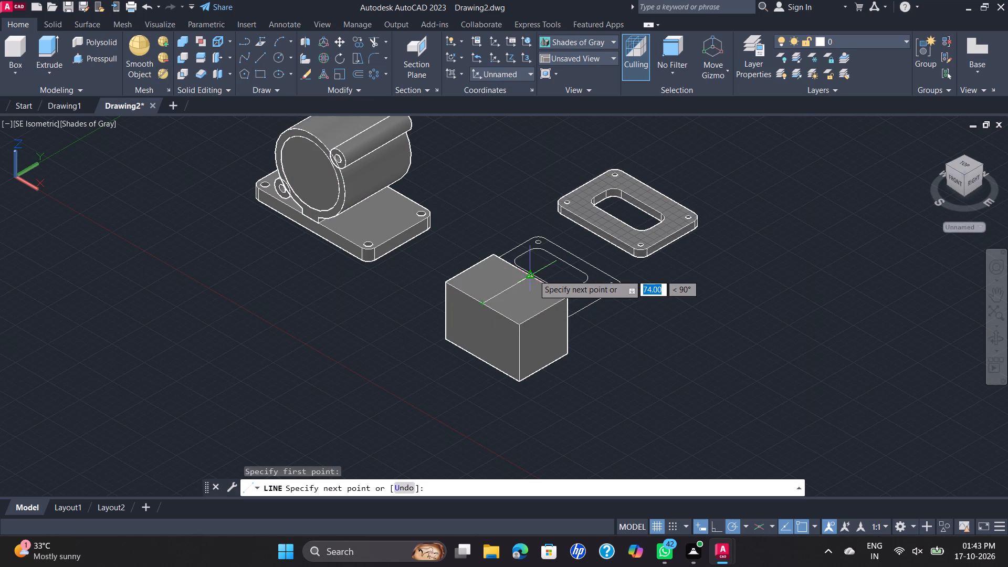
{"action": "left_click", "coordinate": [534, 274]}
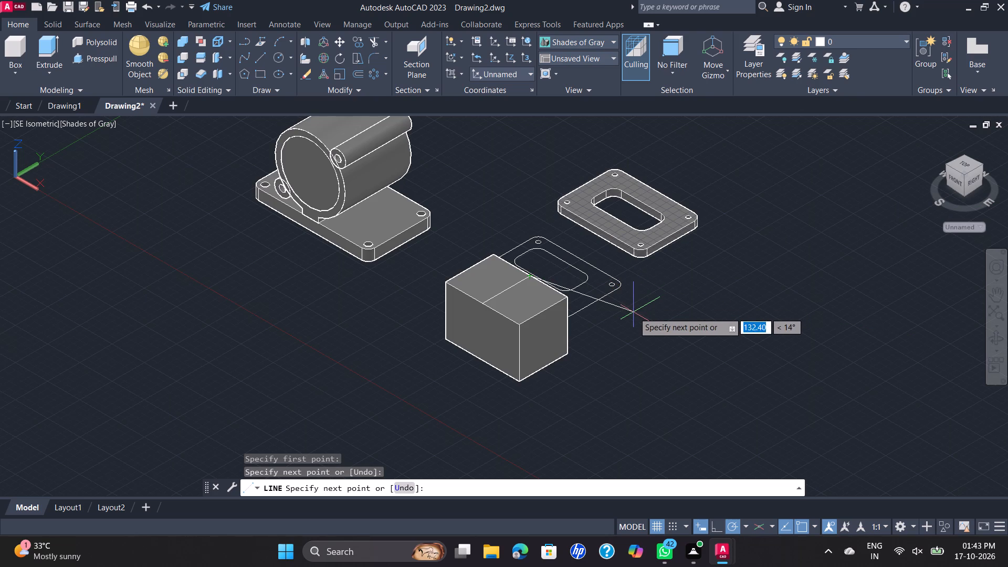
{"action": "key", "text": "grave"}
{"action": "key", "text": "Escape"}
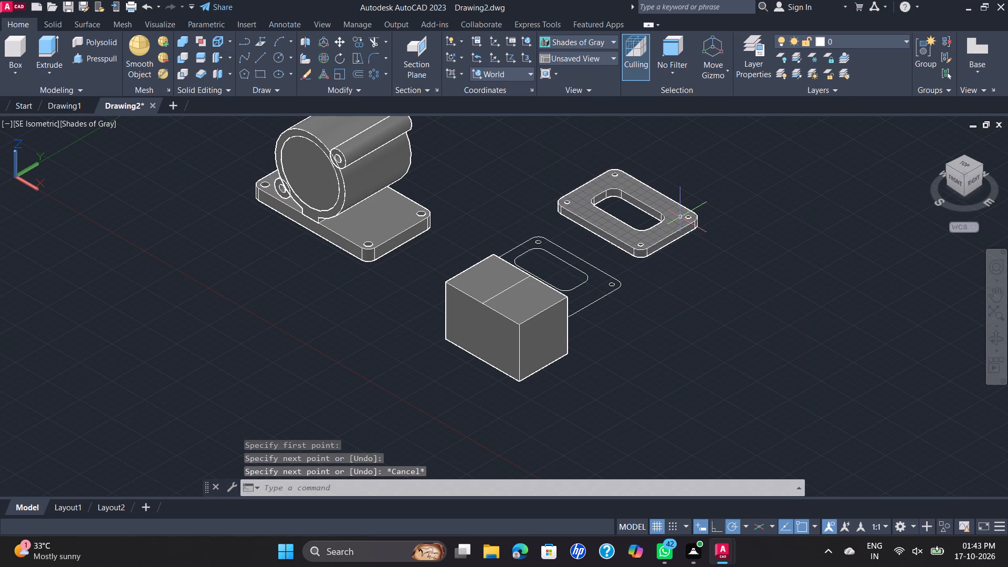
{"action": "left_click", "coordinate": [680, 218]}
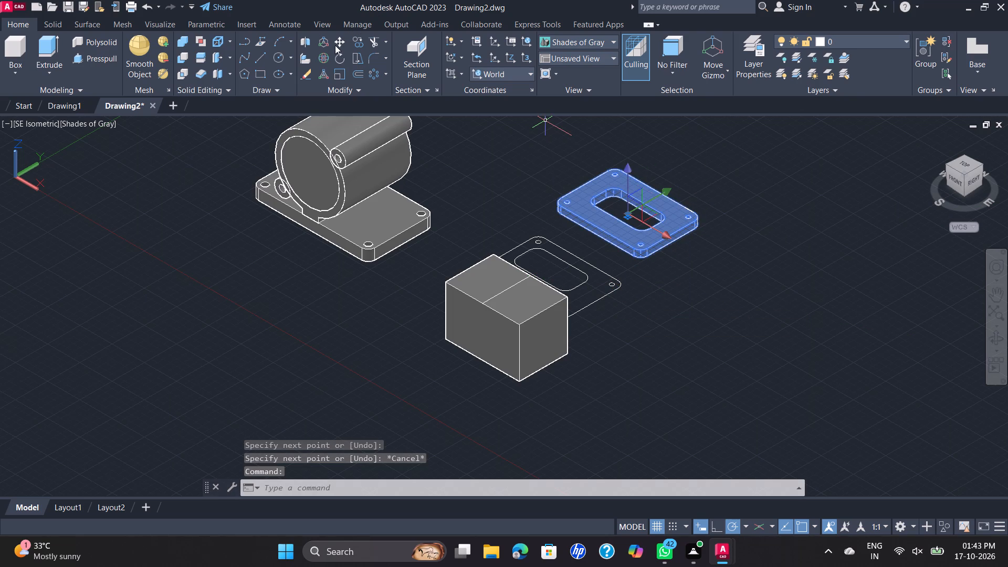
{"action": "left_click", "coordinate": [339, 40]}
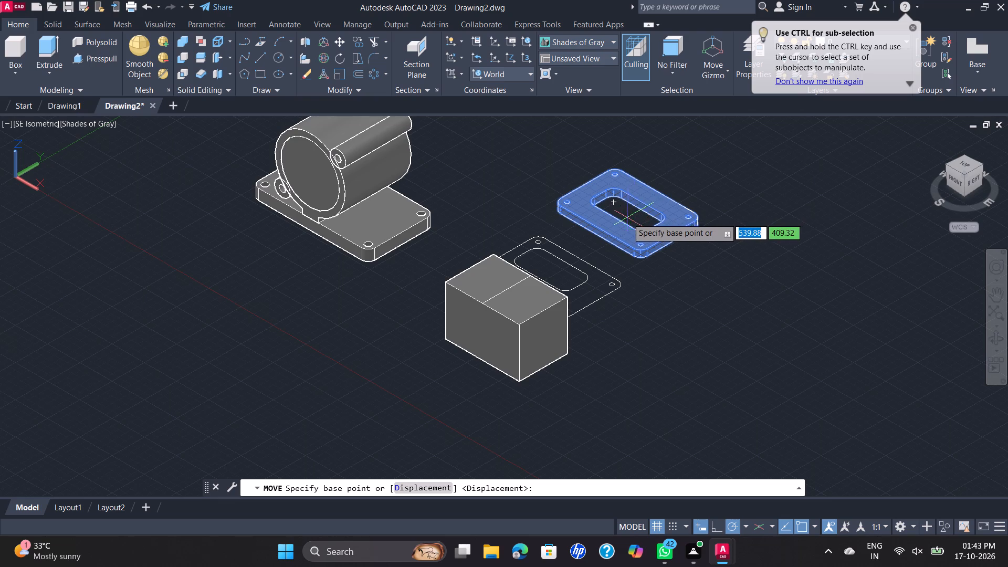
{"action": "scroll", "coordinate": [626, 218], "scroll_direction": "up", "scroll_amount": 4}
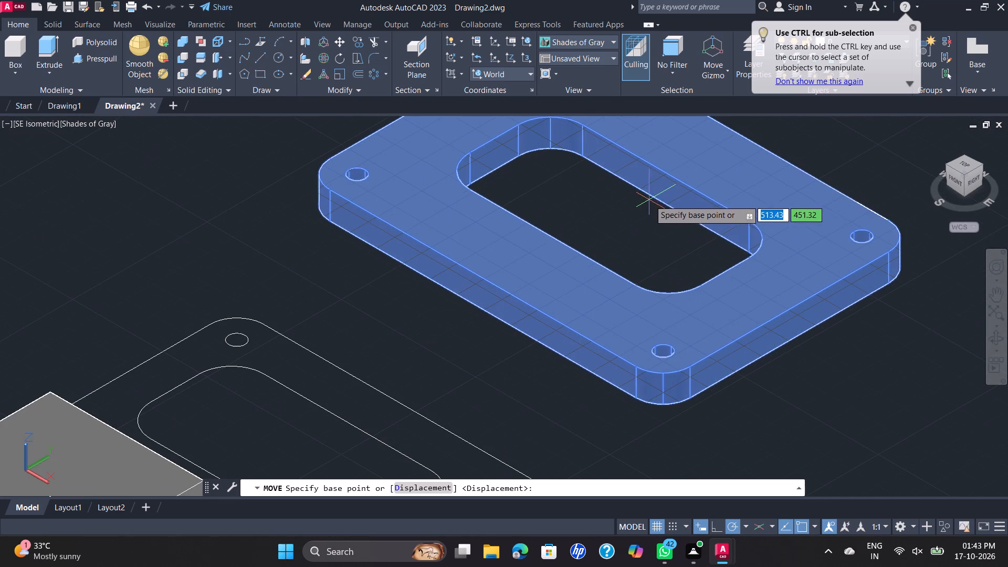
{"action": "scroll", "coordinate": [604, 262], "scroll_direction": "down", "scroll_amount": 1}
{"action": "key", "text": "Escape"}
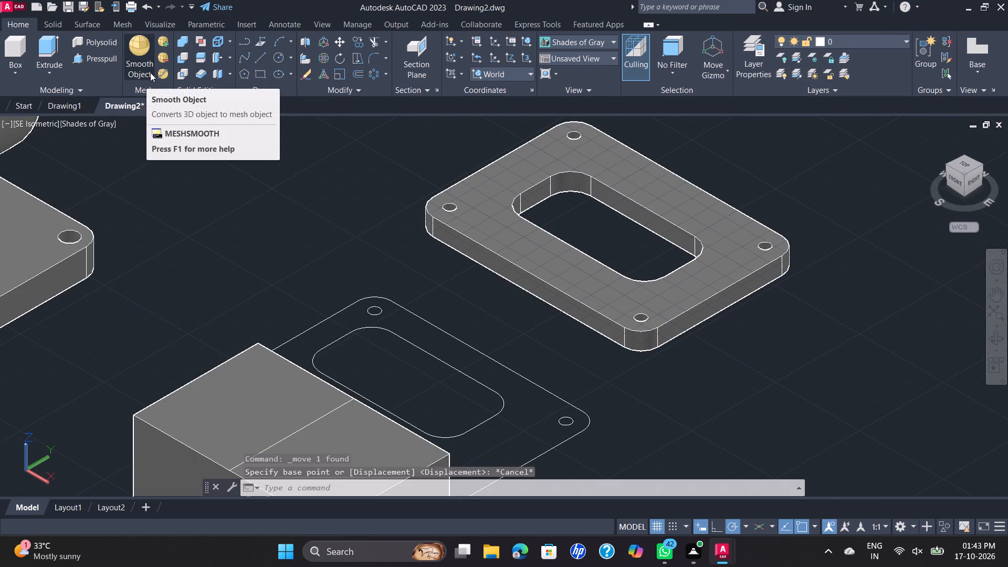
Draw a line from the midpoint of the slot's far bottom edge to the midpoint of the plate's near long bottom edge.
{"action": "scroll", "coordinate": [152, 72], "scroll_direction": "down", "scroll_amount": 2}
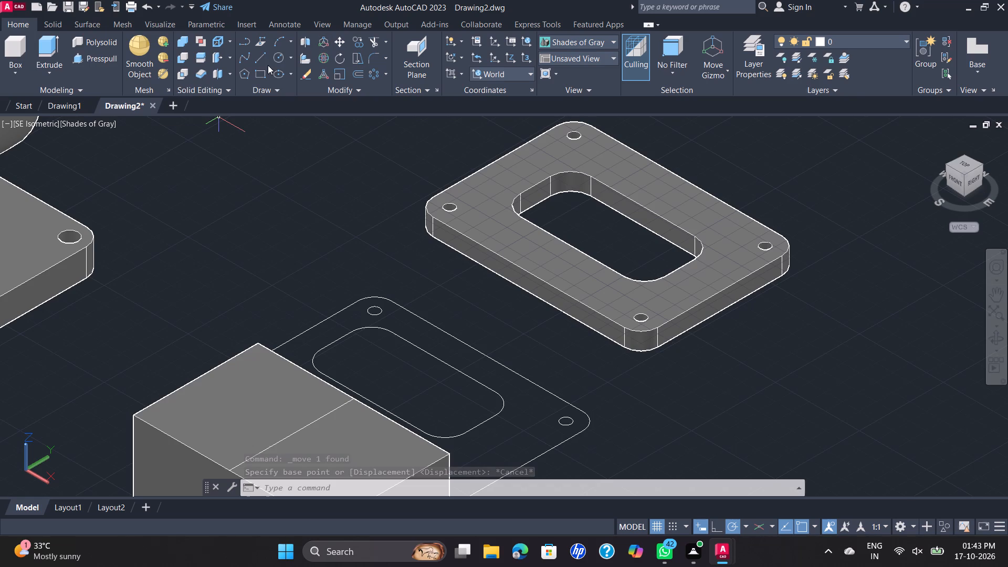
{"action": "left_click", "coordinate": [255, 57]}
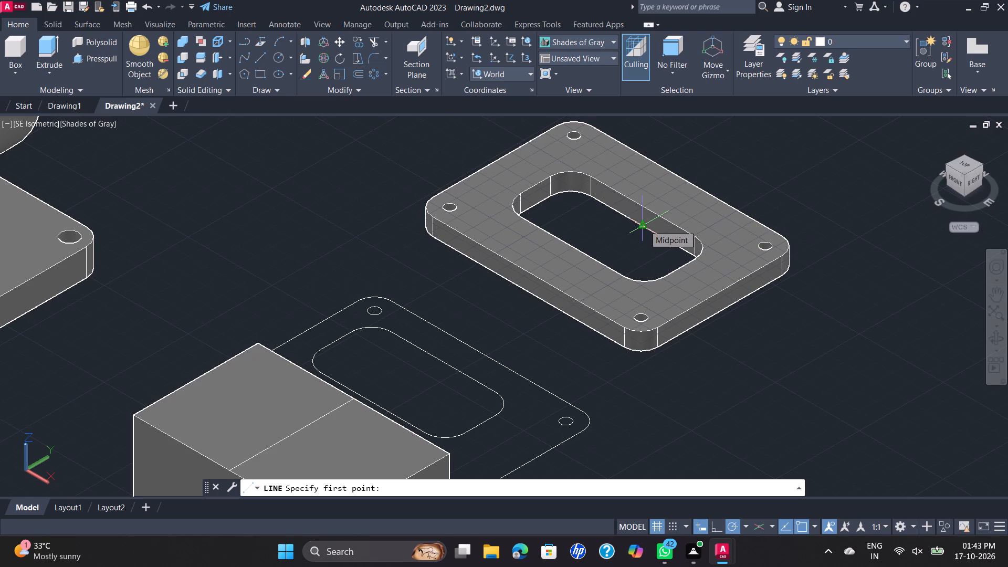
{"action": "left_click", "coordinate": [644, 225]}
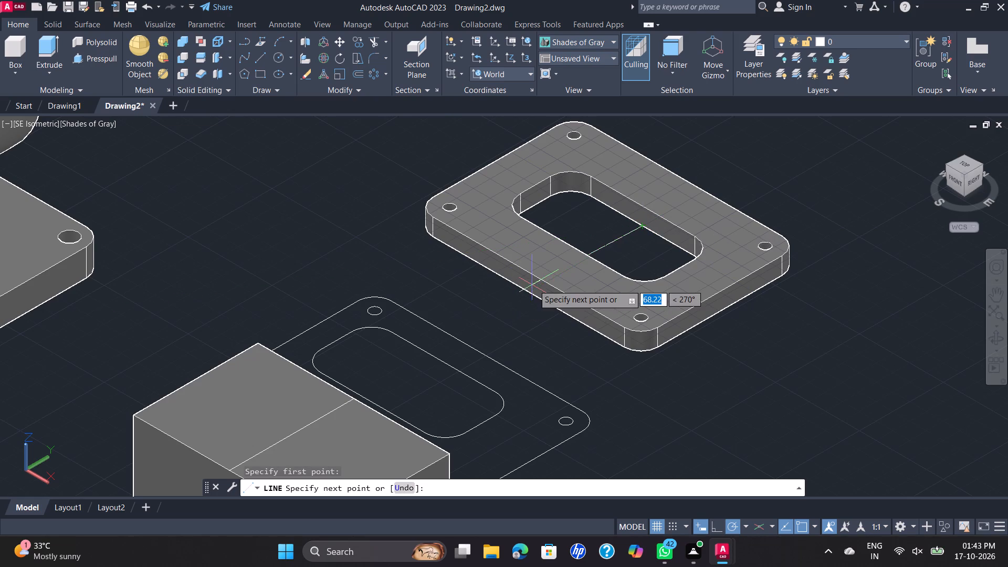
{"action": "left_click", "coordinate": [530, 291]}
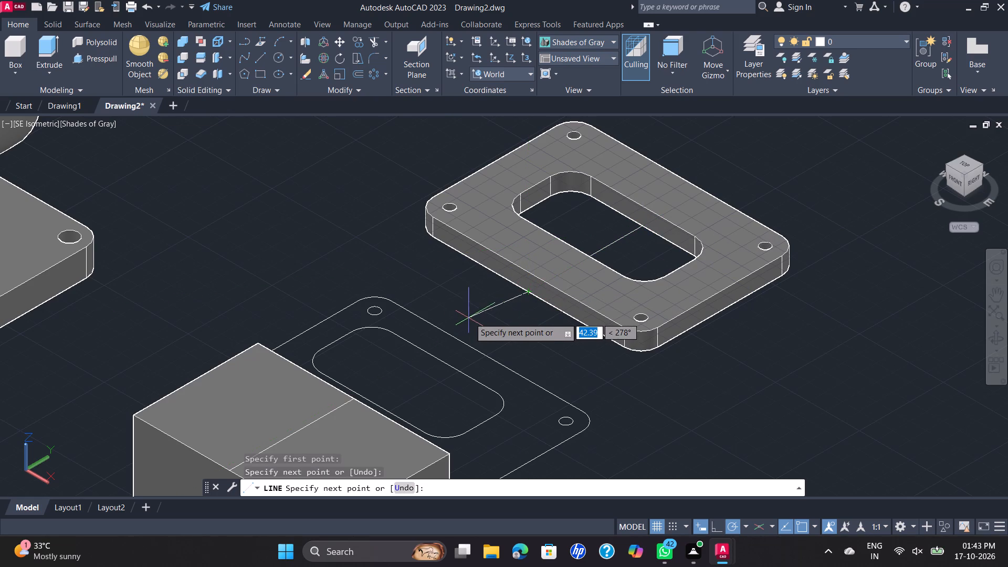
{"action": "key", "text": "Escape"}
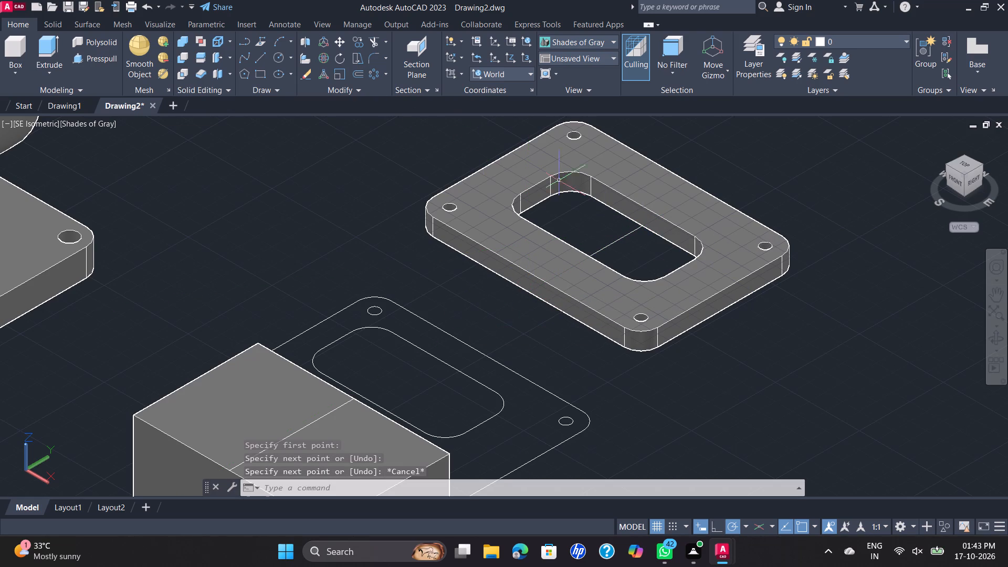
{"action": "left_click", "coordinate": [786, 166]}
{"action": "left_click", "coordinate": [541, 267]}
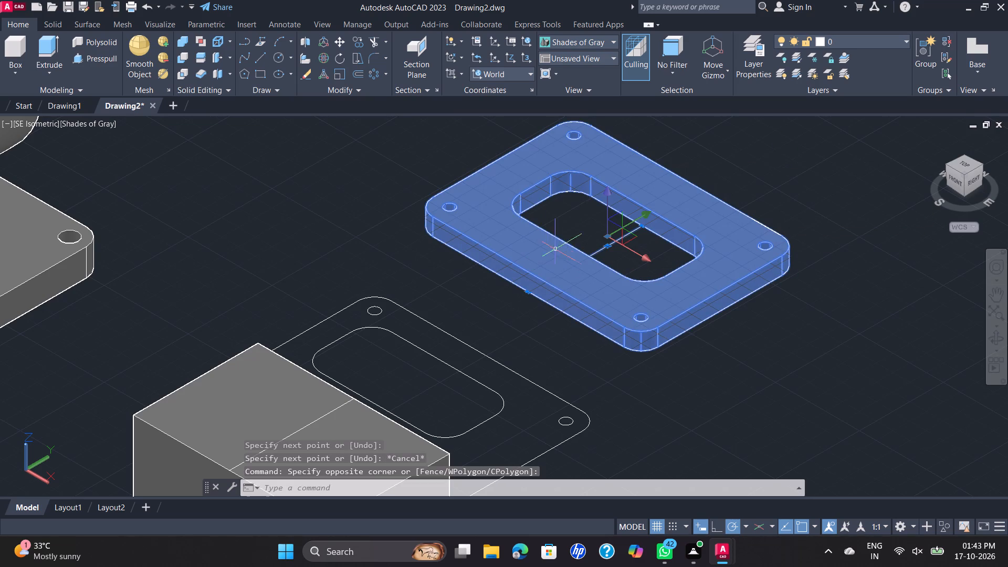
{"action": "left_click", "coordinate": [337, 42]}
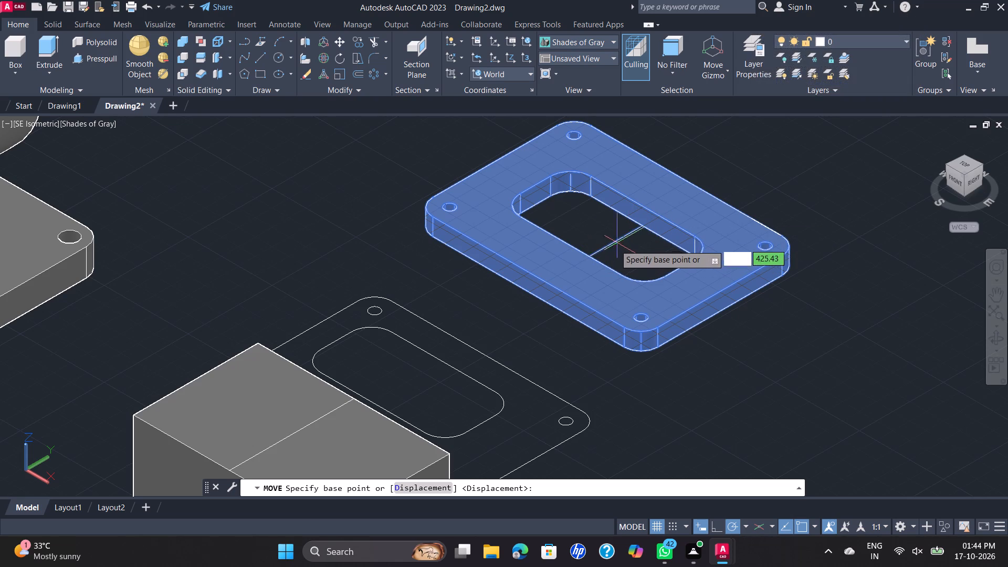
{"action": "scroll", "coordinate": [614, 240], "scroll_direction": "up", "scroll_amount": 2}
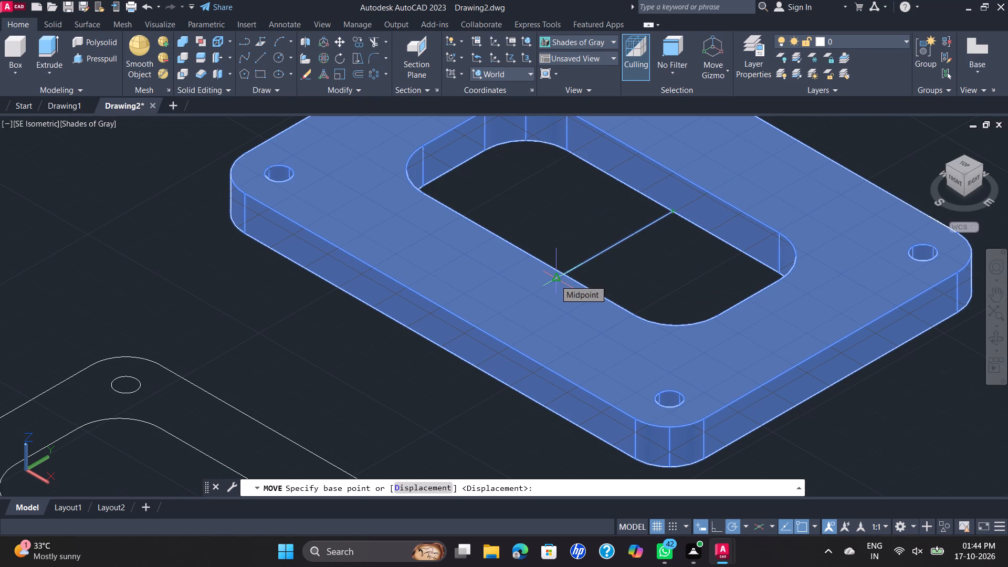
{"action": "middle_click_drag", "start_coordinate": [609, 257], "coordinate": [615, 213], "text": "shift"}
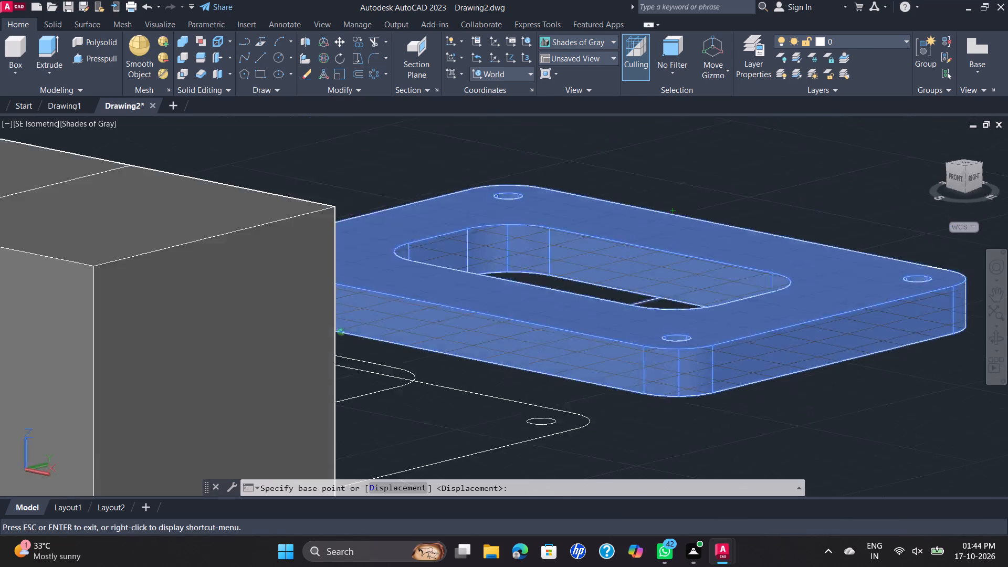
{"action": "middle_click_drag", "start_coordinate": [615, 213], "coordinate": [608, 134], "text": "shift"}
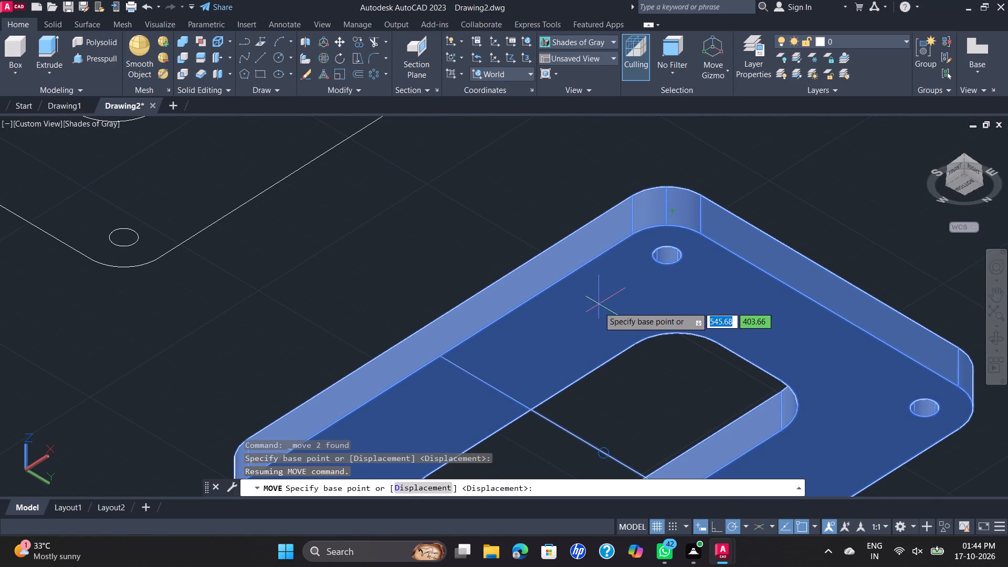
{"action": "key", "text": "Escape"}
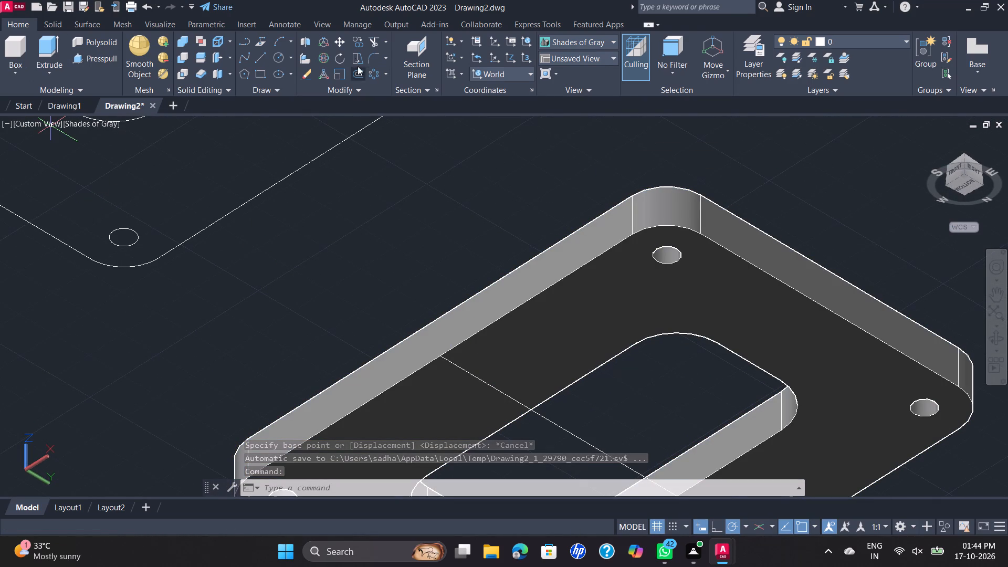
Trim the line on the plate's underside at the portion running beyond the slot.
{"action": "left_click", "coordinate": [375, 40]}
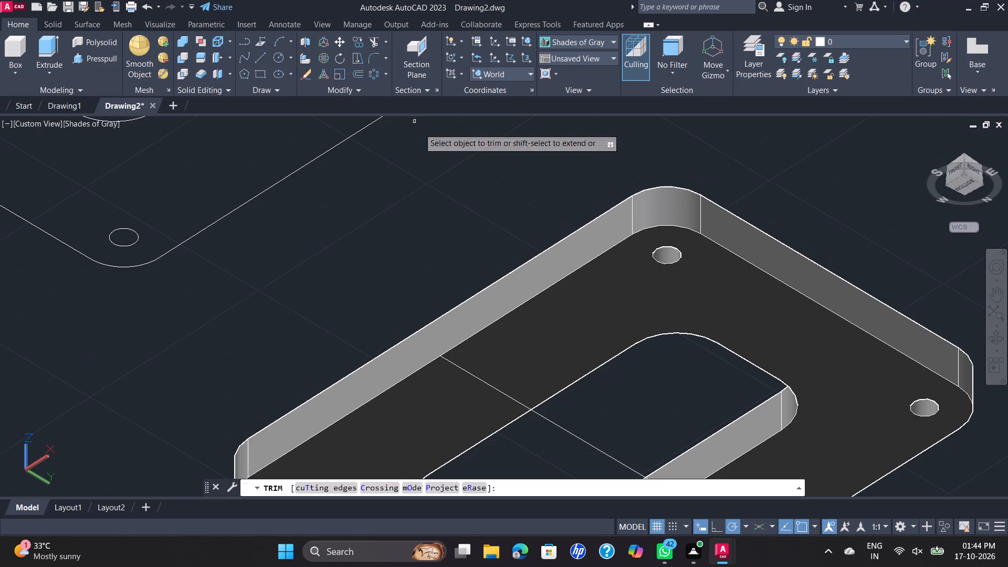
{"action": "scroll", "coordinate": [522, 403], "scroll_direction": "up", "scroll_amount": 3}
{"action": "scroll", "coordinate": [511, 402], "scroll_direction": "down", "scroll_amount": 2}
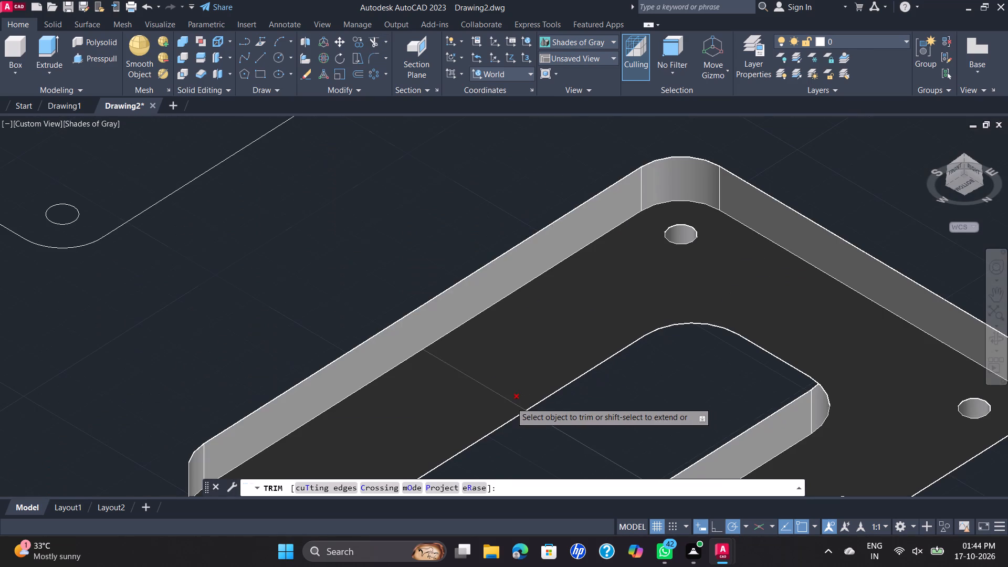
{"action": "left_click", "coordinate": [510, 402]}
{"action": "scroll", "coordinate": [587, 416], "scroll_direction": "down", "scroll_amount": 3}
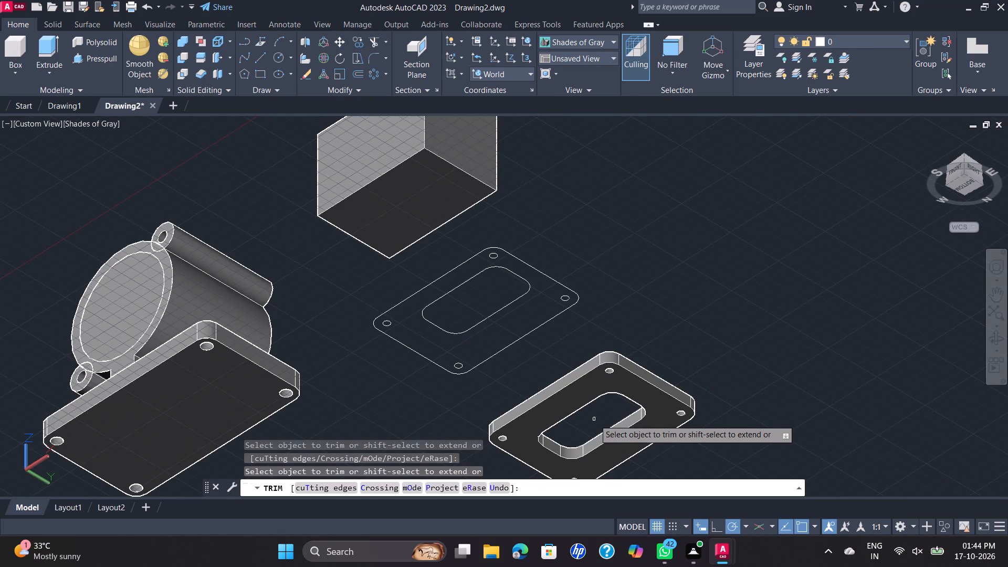
Draw a line across the slot on the plate's underside joining the midpoints of its two long edges.
{"action": "key", "text": "Escape"}
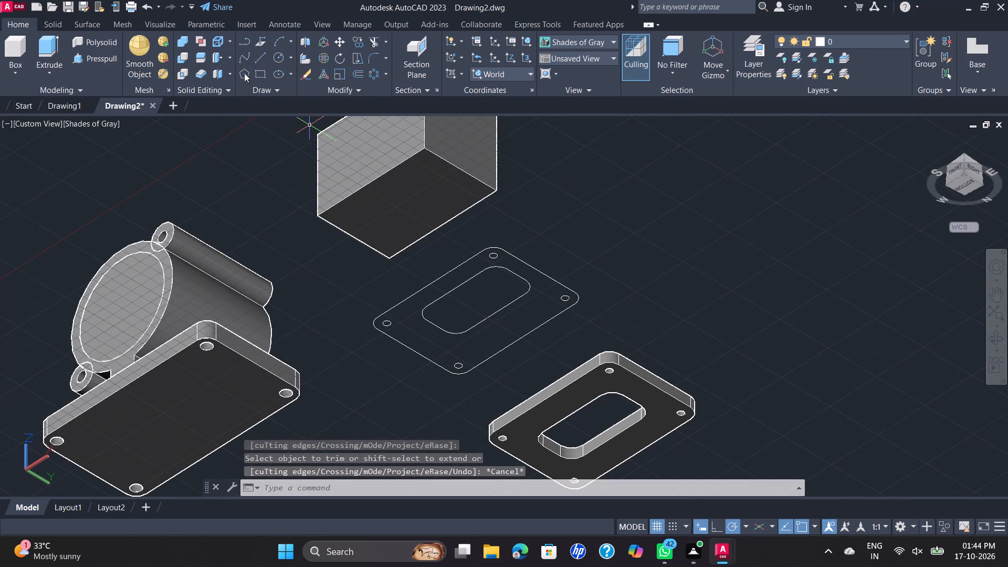
{"action": "left_click", "coordinate": [266, 56]}
{"action": "scroll", "coordinate": [594, 427], "scroll_direction": "up", "scroll_amount": 2}
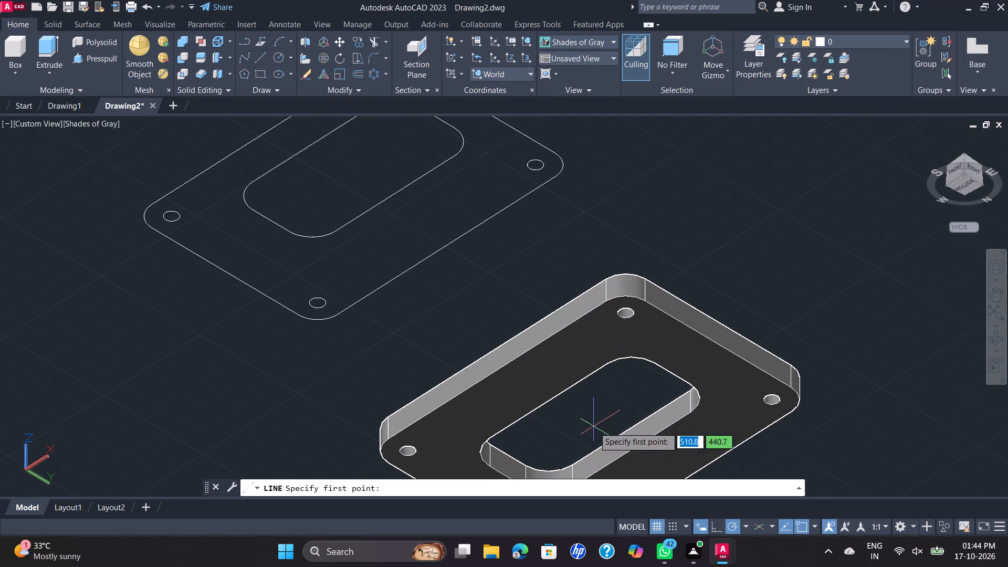
{"action": "left_click", "coordinate": [635, 449]}
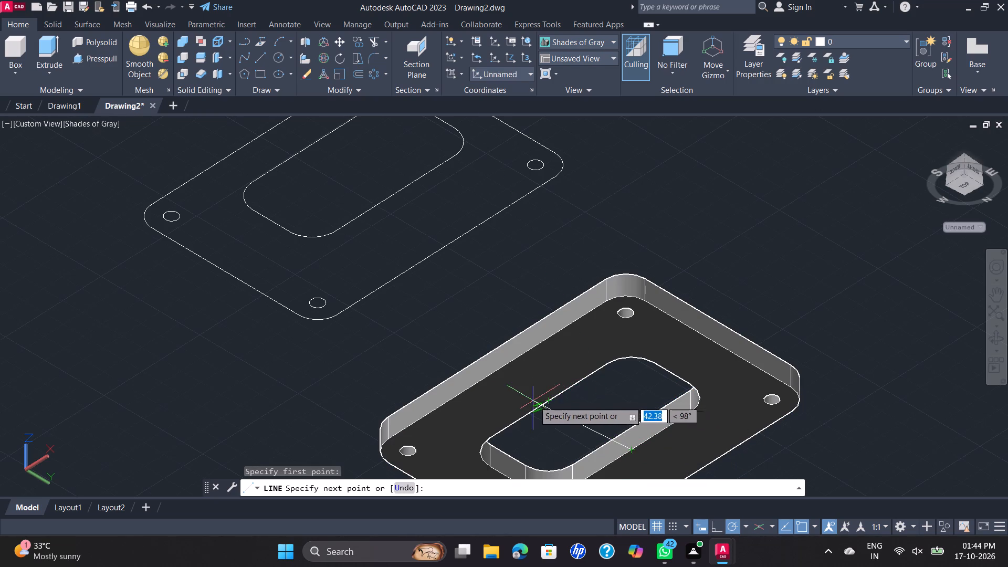
{"action": "left_click", "coordinate": [552, 402]}
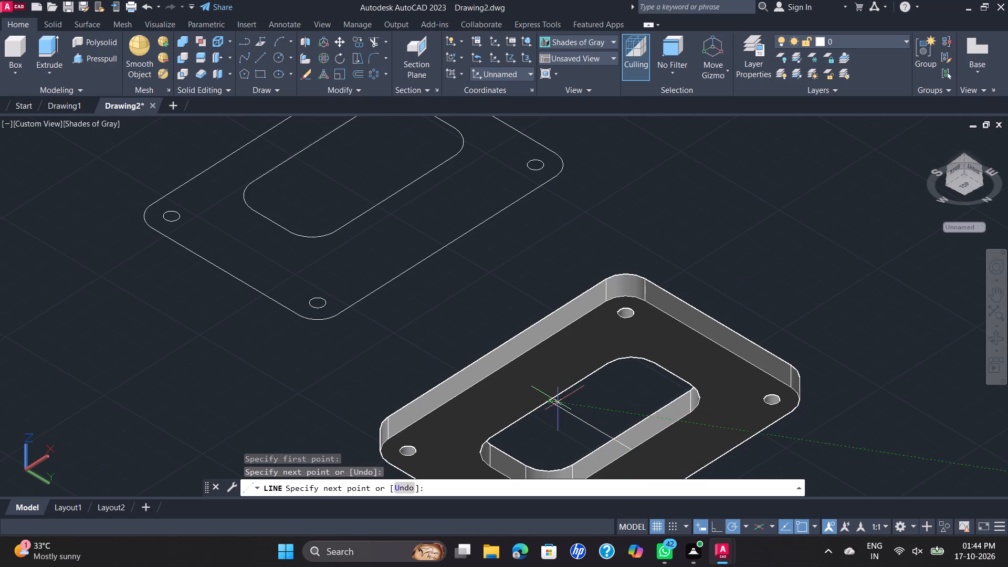
{"action": "scroll", "coordinate": [566, 404], "scroll_direction": "down", "scroll_amount": 2}
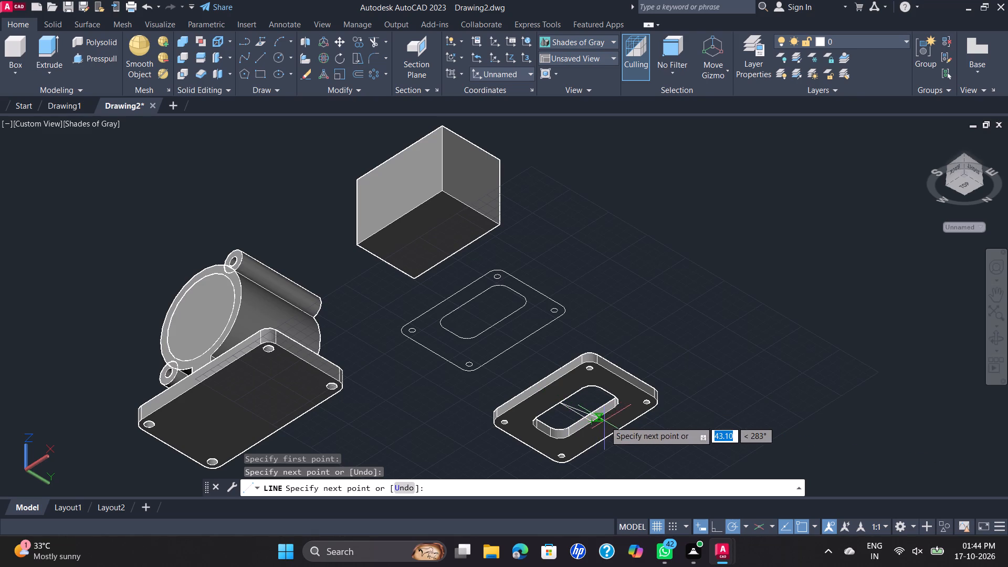
{"action": "key", "text": "Escape"}
Move the slotted plate with its slot line from that line's midpoint onto the midpoint of the line on the block's top face.
{"action": "left_click", "coordinate": [712, 337]}
{"action": "left_click", "coordinate": [564, 423]}
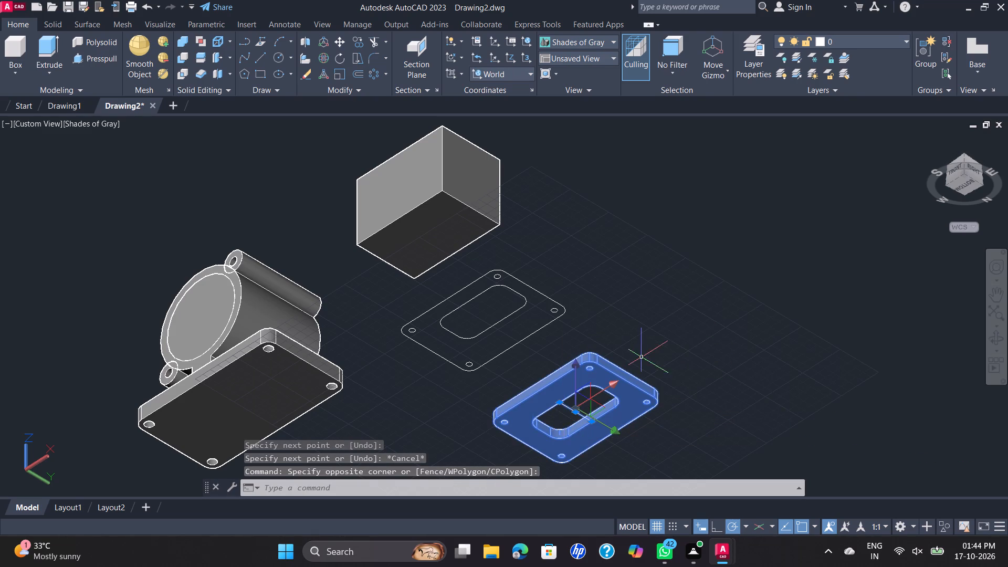
{"action": "left_click", "coordinate": [338, 41]}
{"action": "left_click", "coordinate": [579, 412]}
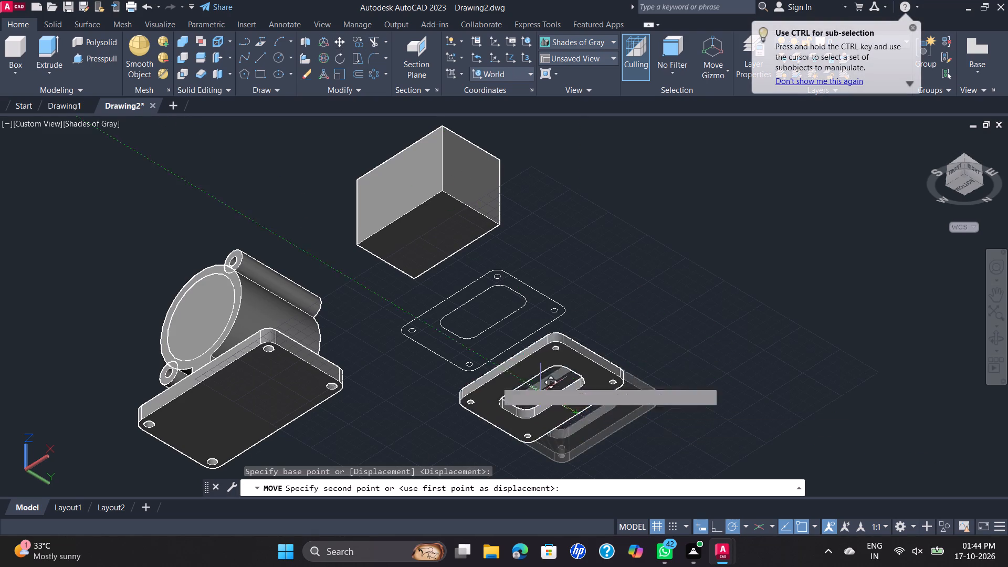
{"action": "middle_click_drag", "start_coordinate": [402, 353], "coordinate": [444, 414], "text": "shift"}
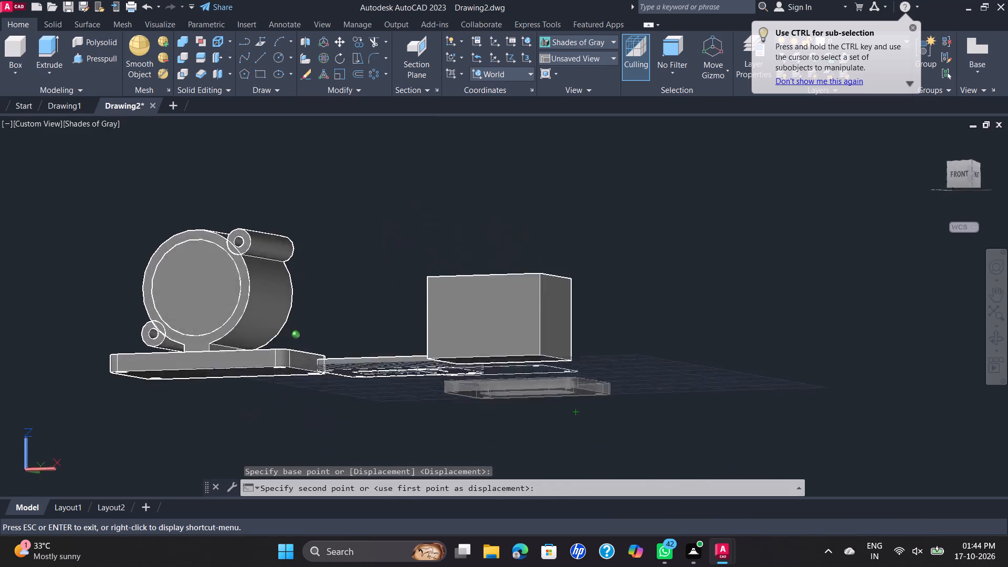
{"action": "middle_click_drag", "start_coordinate": [444, 414], "coordinate": [485, 469], "text": "shift"}
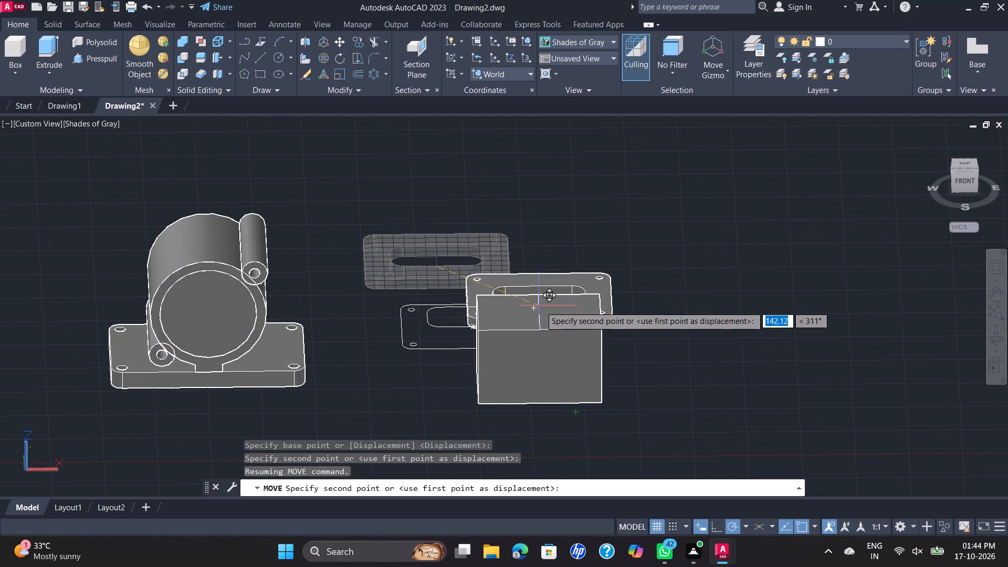
{"action": "scroll", "coordinate": [535, 316], "scroll_direction": "up", "scroll_amount": 1}
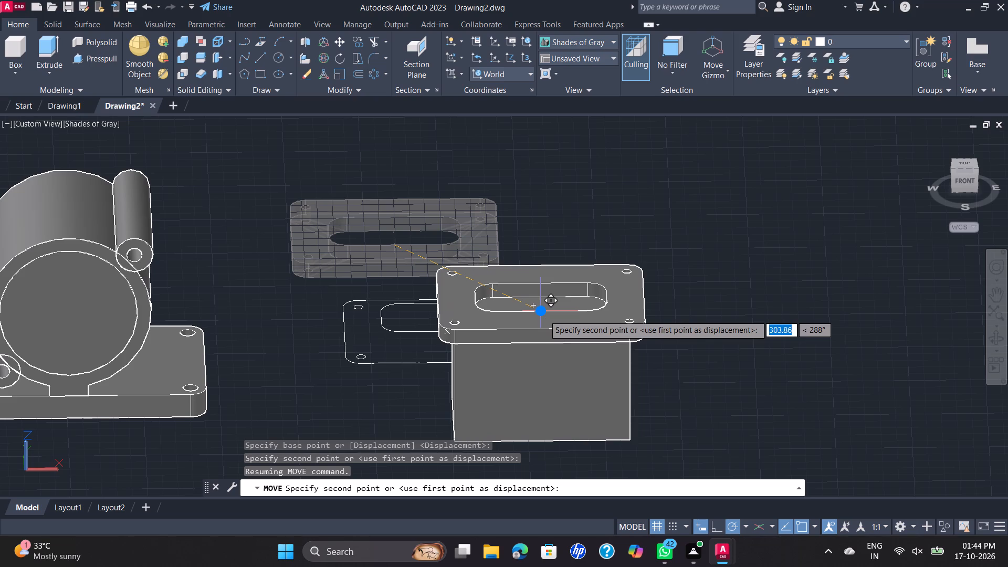
{"action": "scroll", "coordinate": [544, 315], "scroll_direction": "up", "scroll_amount": 2}
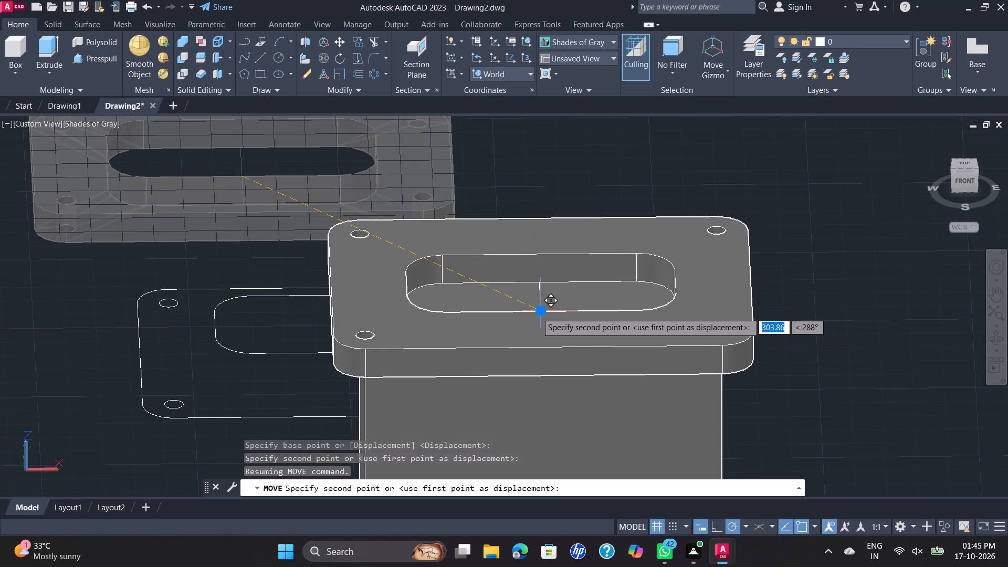
{"action": "left_click", "coordinate": [541, 312]}
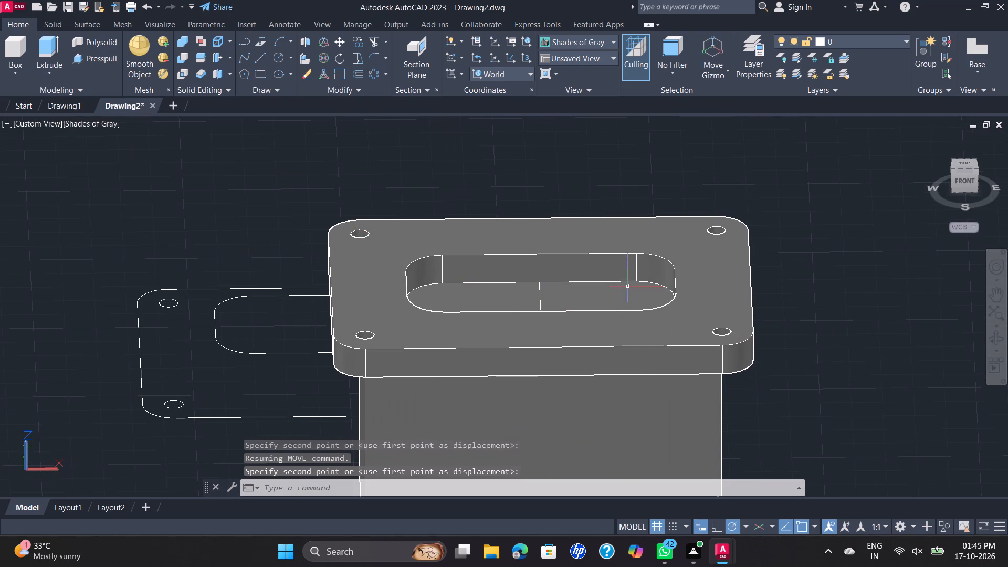
Delete the two overlapping reference lines inside the slot on the block's top face.
{"action": "middle_click_drag", "start_coordinate": [723, 275], "coordinate": [718, 324], "text": "shift"}
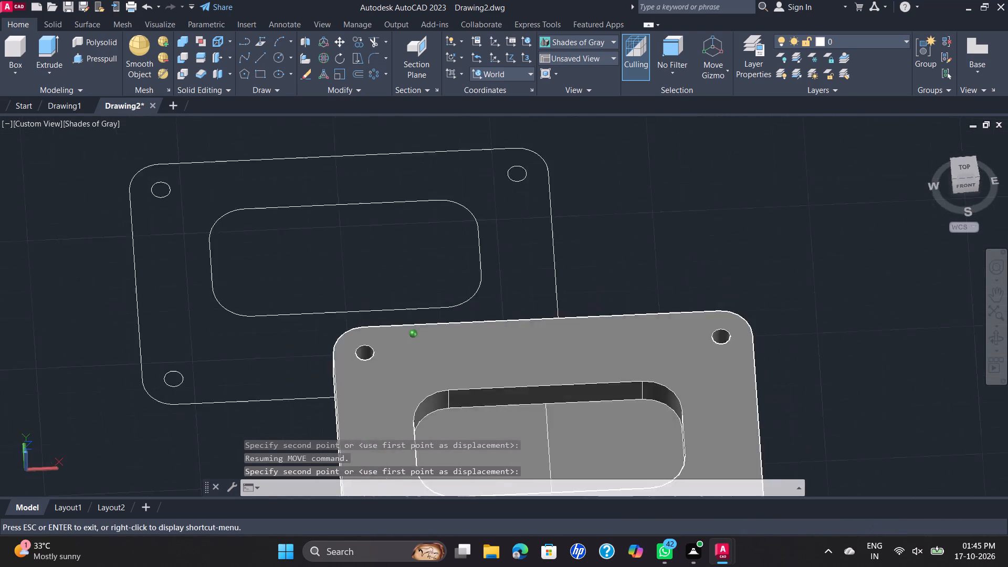
{"action": "middle_click_drag", "start_coordinate": [718, 324], "coordinate": [608, 300], "text": "shift"}
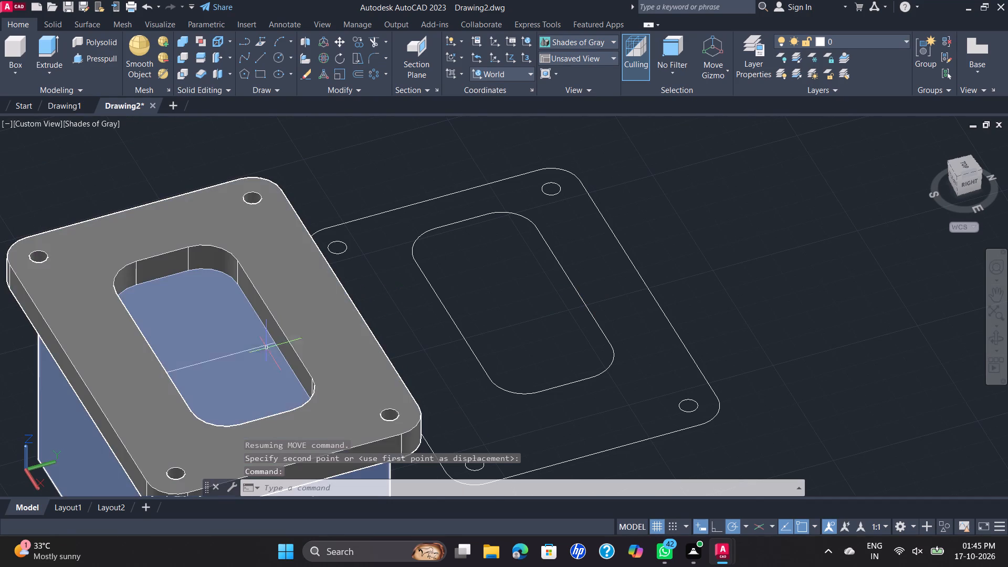
{"action": "scroll", "coordinate": [206, 359], "scroll_direction": "up", "scroll_amount": 3}
{"action": "left_click", "coordinate": [220, 359]}
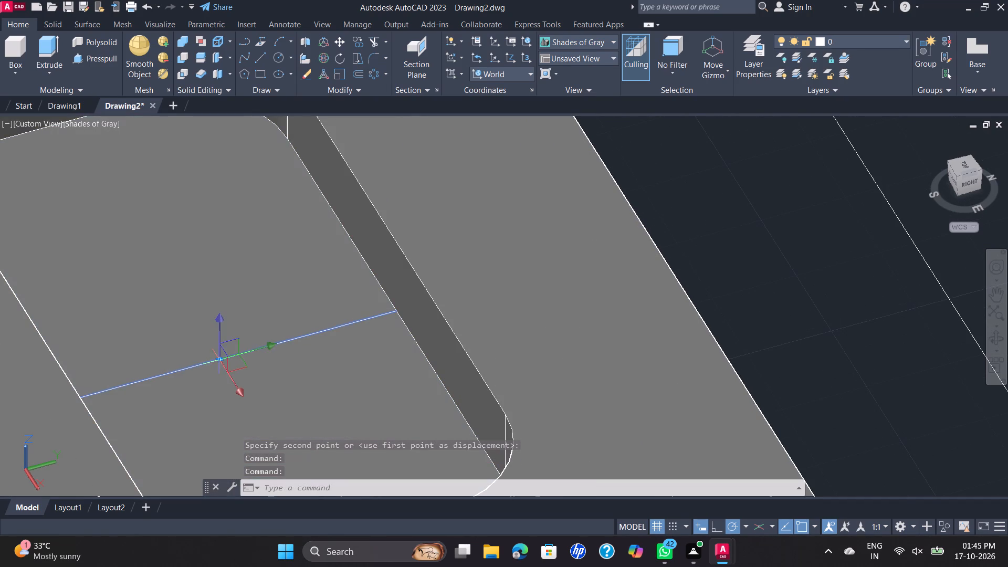
{"action": "key", "text": "Delete"}
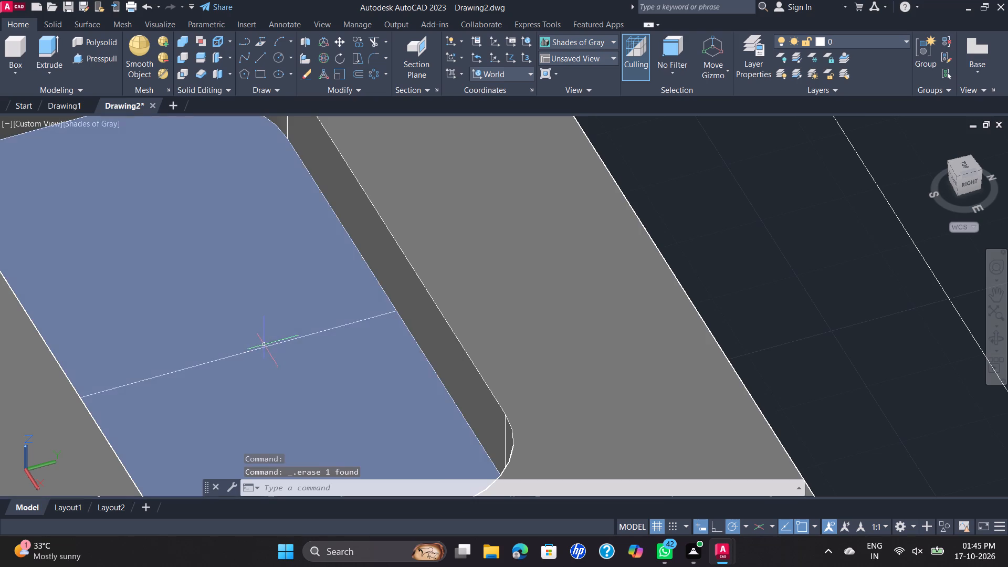
{"action": "left_click", "coordinate": [267, 346]}
{"action": "key", "text": "Delete"}
In the SE Isometric view, union the slotted plate and the block beneath it into one solid.
{"action": "scroll", "coordinate": [325, 296], "scroll_direction": "down", "scroll_amount": 2}
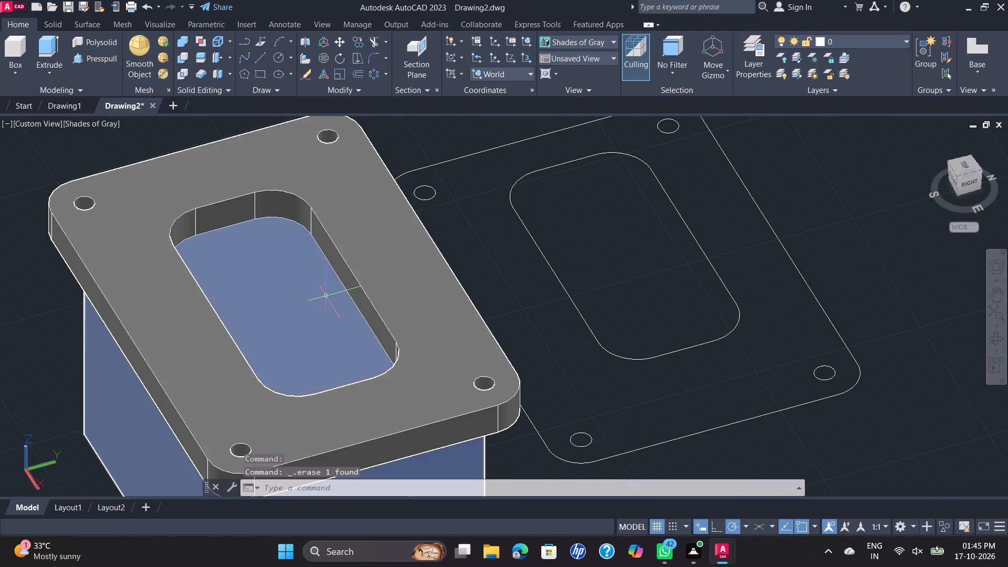
{"action": "scroll", "coordinate": [329, 296], "scroll_direction": "down", "scroll_amount": 1}
{"action": "scroll", "coordinate": [445, 270], "scroll_direction": "down", "scroll_amount": 2}
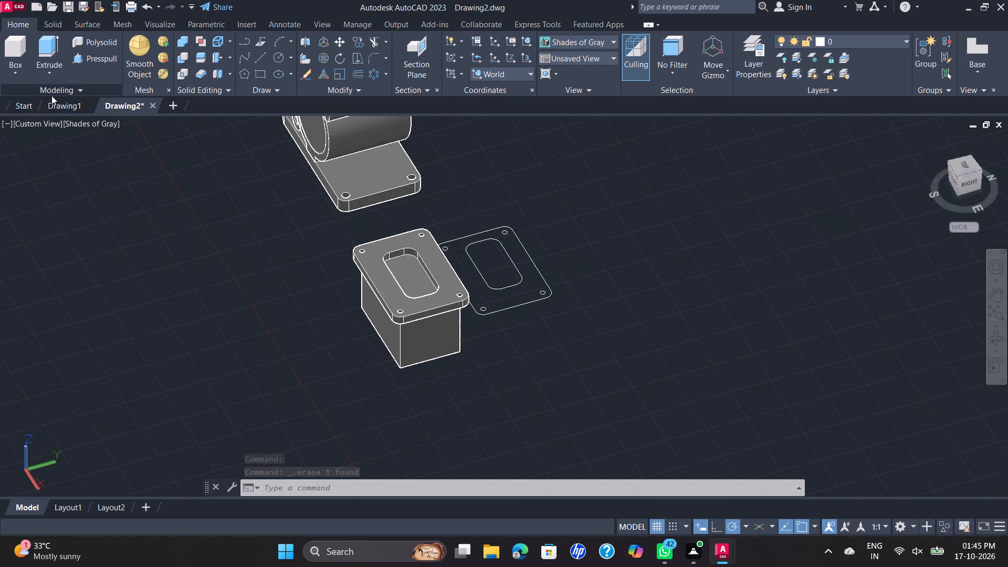
{"action": "left_click", "coordinate": [50, 125]}
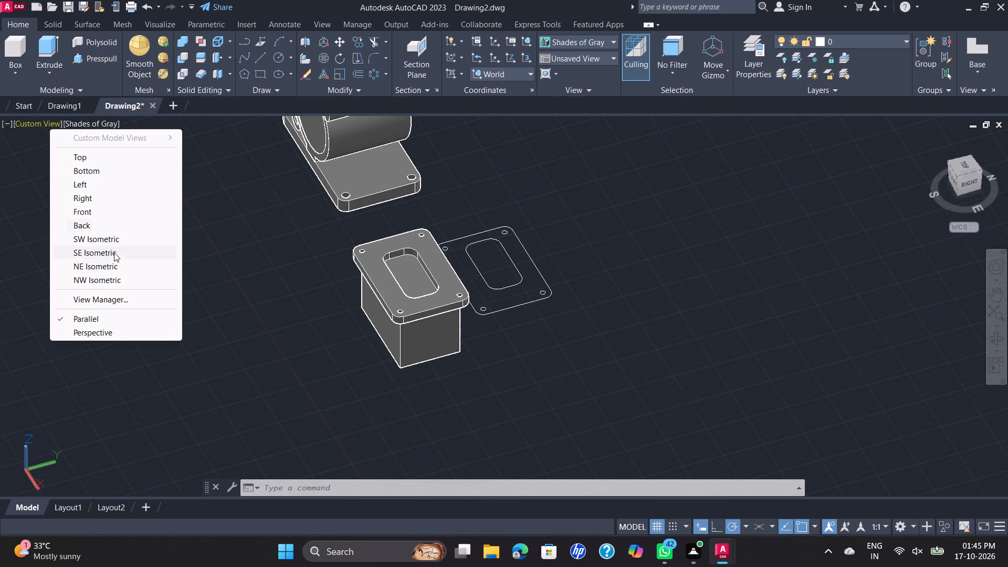
{"action": "left_click", "coordinate": [131, 250]}
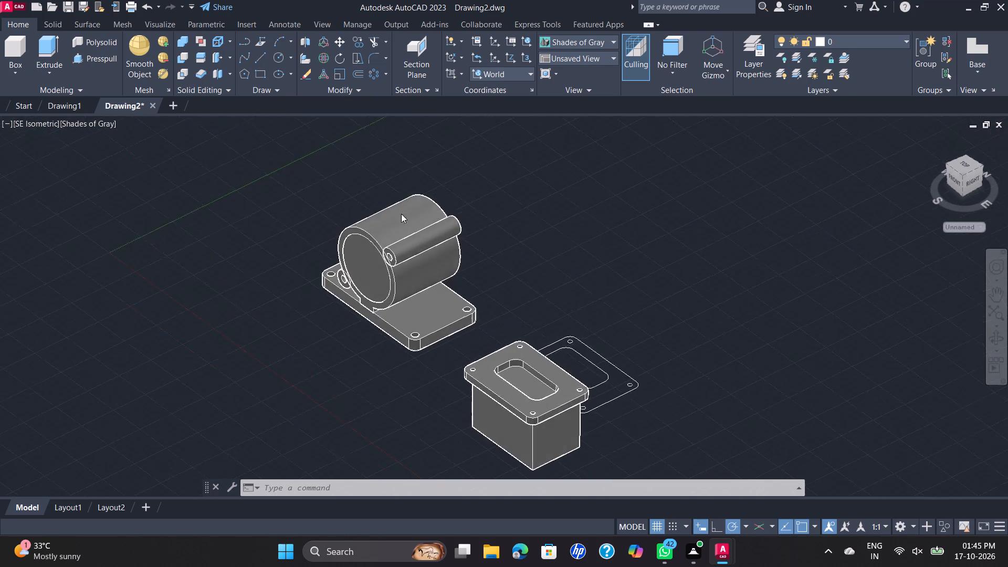
{"action": "middle_click_drag", "start_coordinate": [574, 278], "coordinate": [511, 154]}
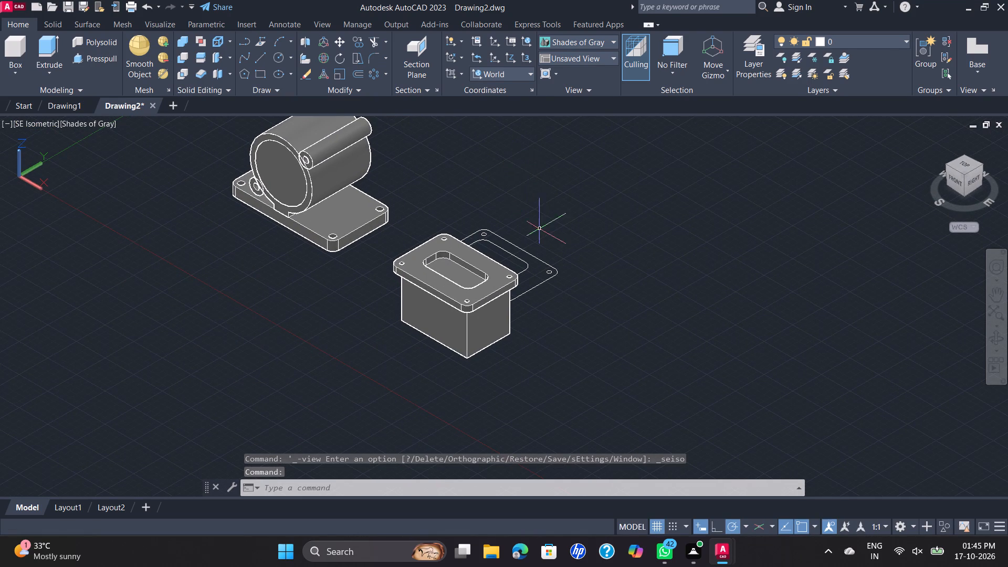
{"action": "scroll", "coordinate": [499, 276], "scroll_direction": "down", "scroll_amount": 1}
{"action": "scroll", "coordinate": [531, 265], "scroll_direction": "up", "scroll_amount": 2}
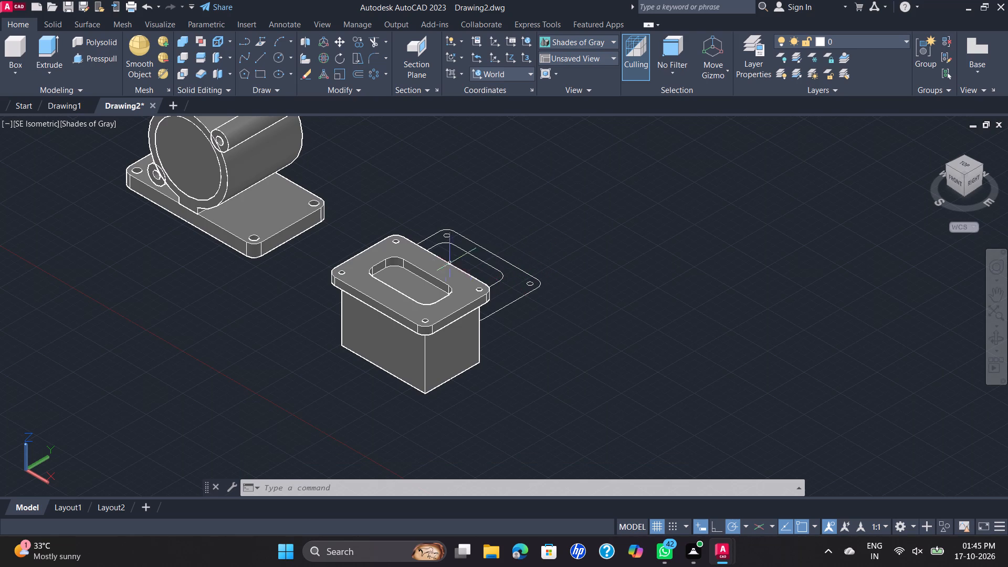
{"action": "left_click", "coordinate": [448, 287]}
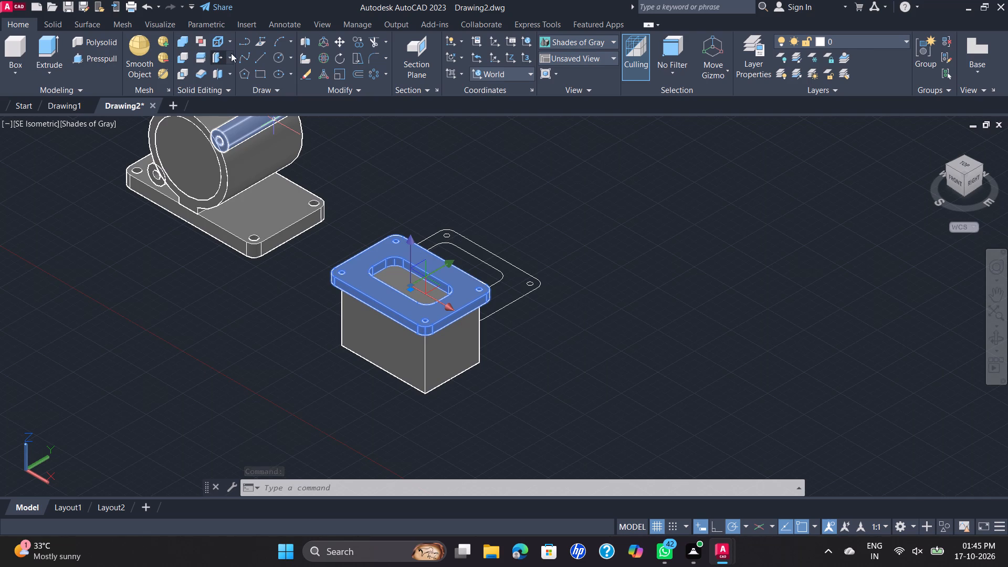
{"action": "left_click", "coordinate": [178, 39]}
{"action": "left_click", "coordinate": [334, 248]}
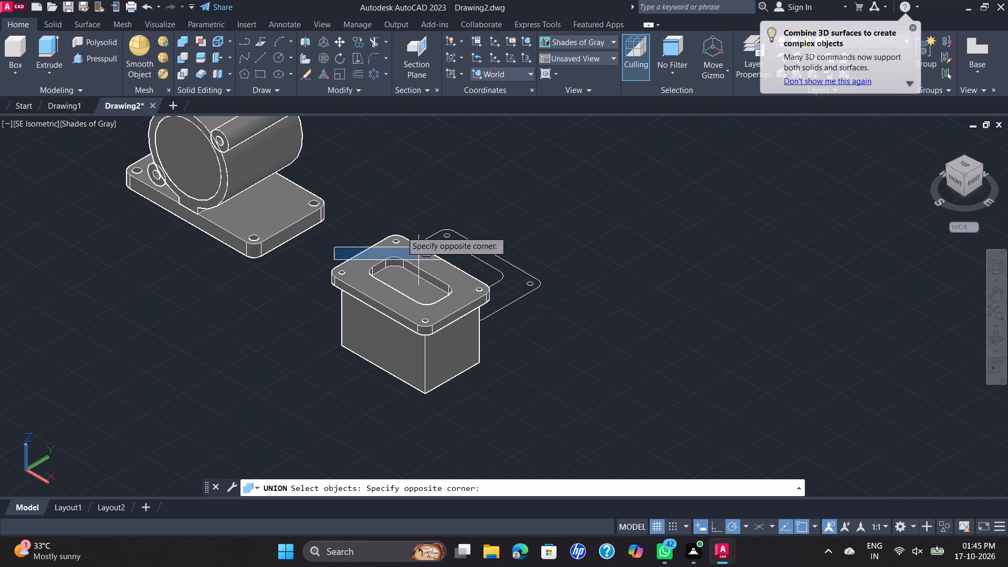
{"action": "left_click", "coordinate": [518, 451]}
{"action": "left_click", "coordinate": [455, 296]}
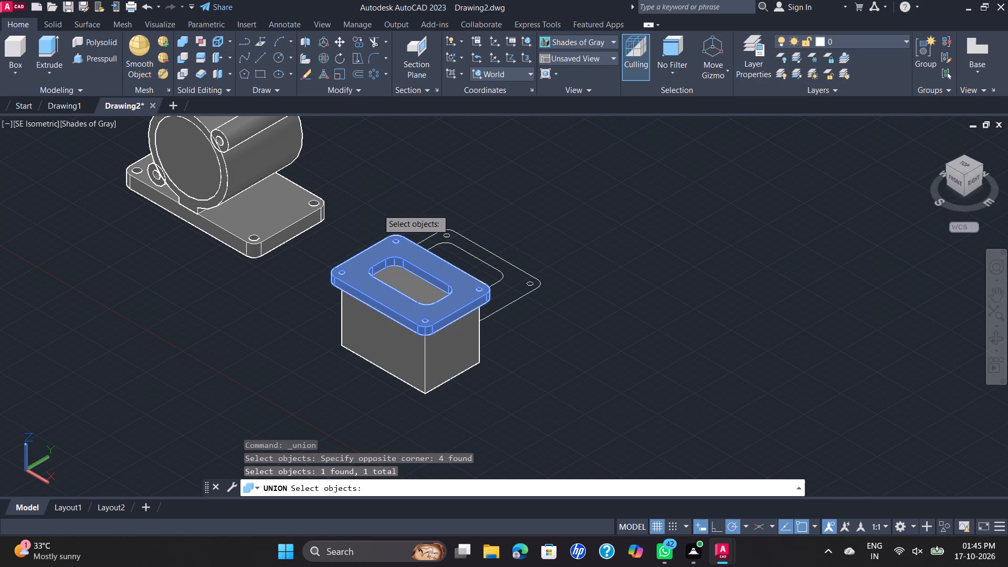
{"action": "left_click", "coordinate": [366, 191]}
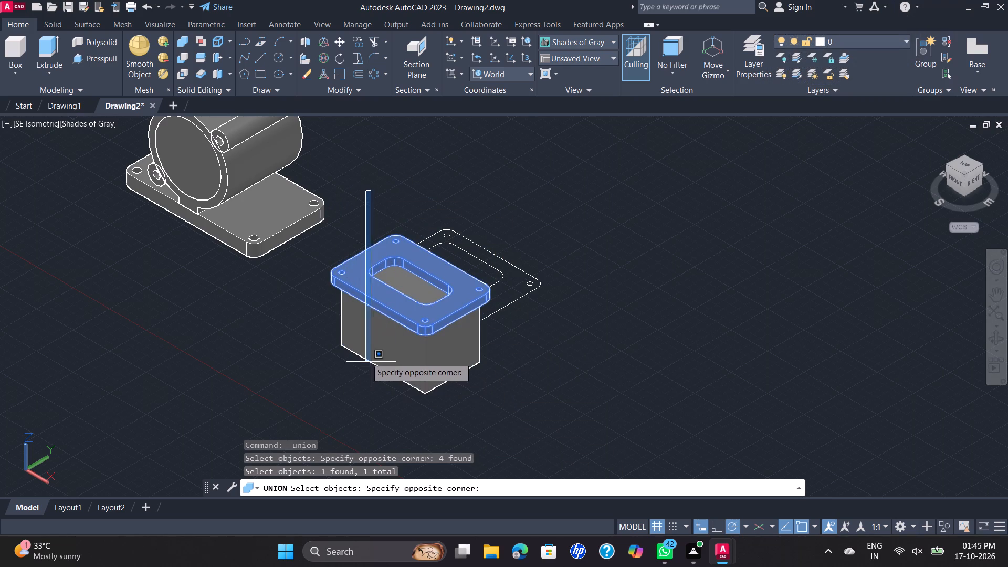
{"action": "left_click", "coordinate": [350, 350]}
{"action": "right_click", "coordinate": [433, 220]}
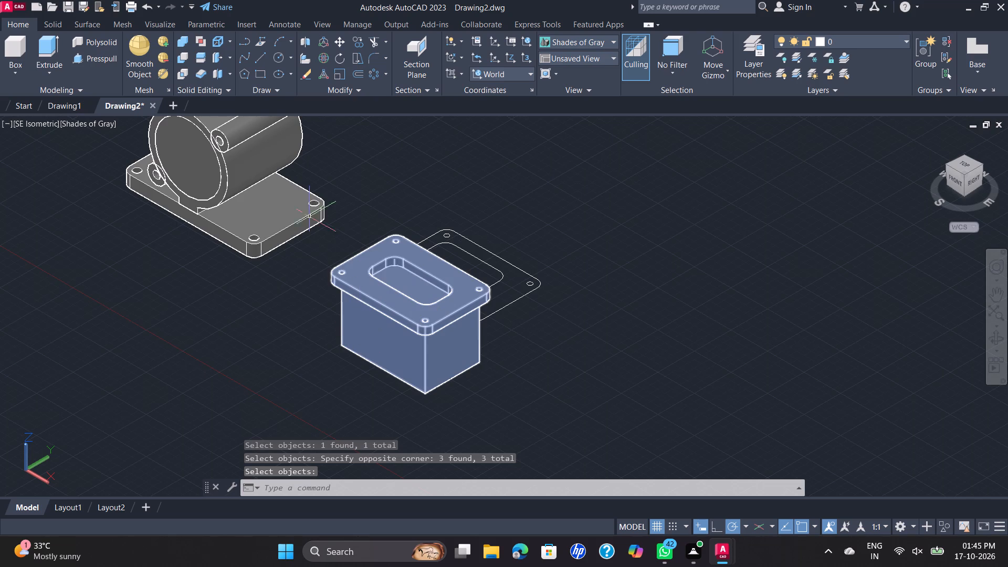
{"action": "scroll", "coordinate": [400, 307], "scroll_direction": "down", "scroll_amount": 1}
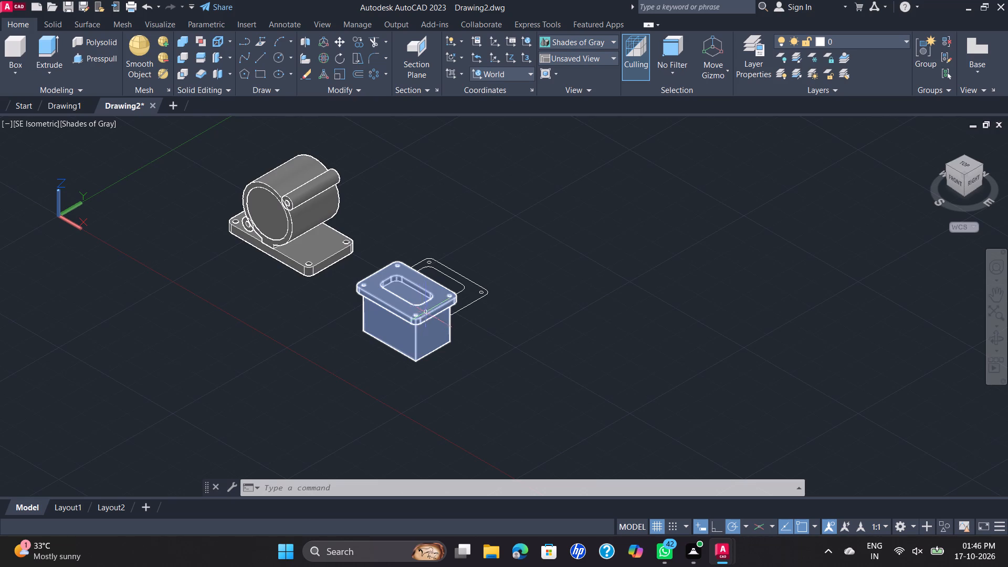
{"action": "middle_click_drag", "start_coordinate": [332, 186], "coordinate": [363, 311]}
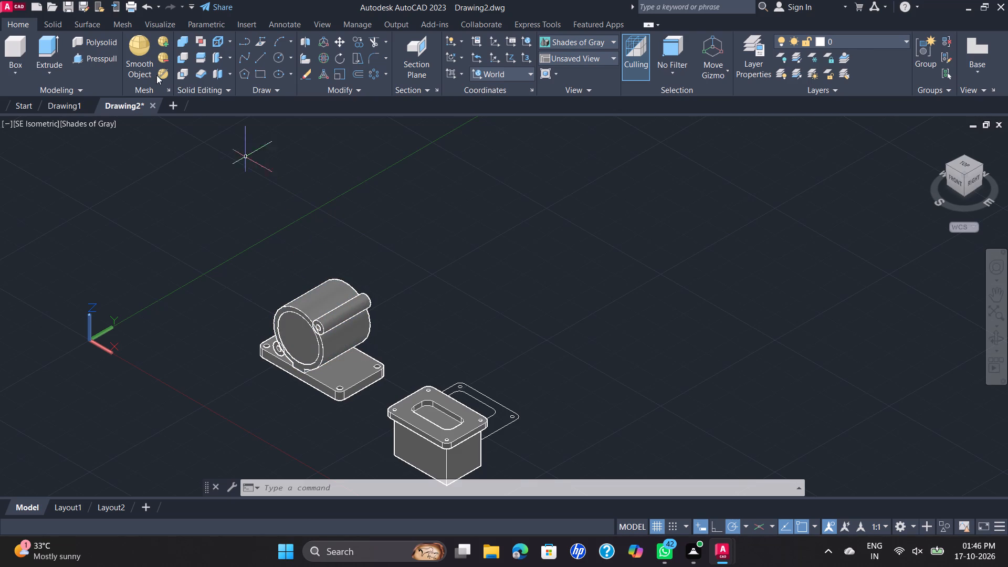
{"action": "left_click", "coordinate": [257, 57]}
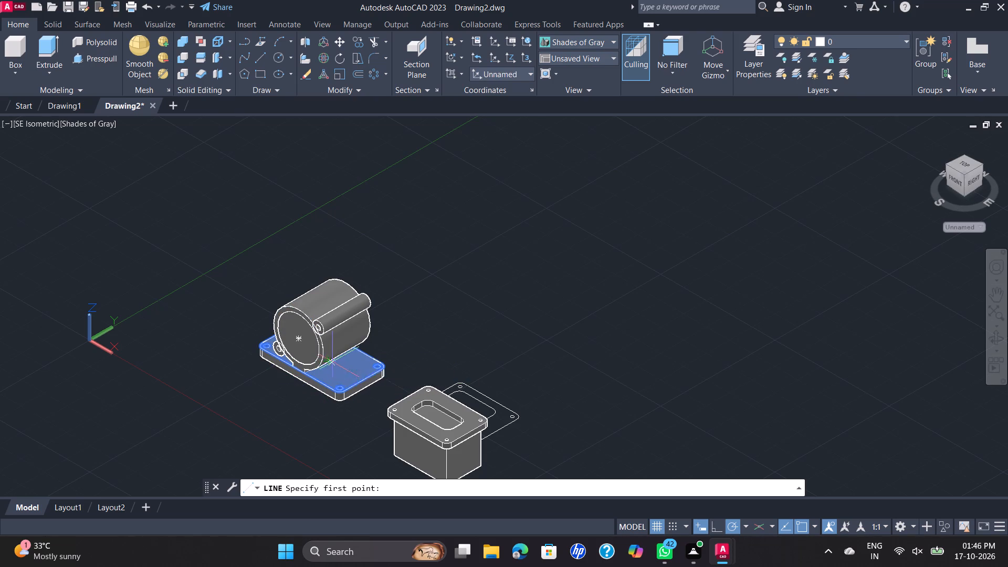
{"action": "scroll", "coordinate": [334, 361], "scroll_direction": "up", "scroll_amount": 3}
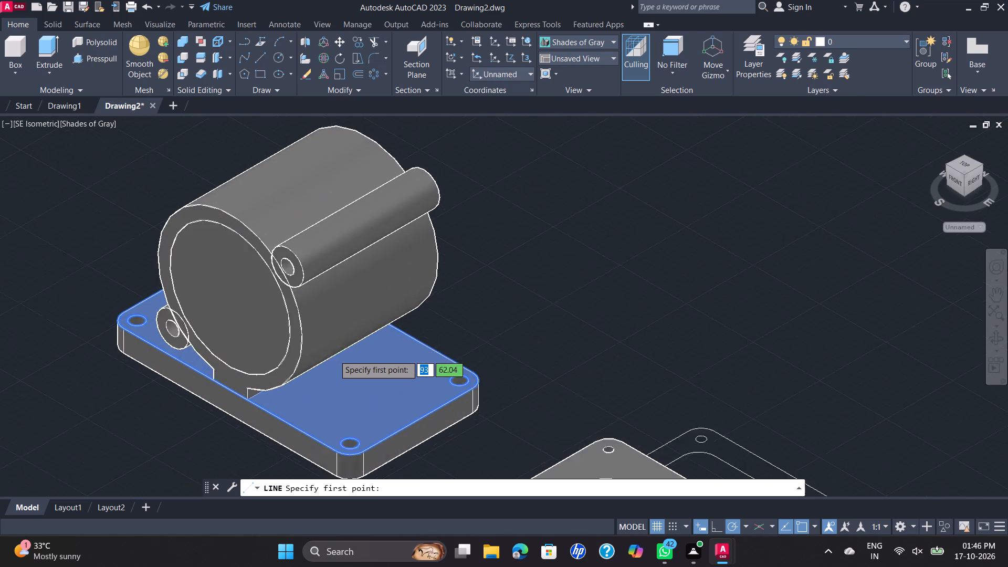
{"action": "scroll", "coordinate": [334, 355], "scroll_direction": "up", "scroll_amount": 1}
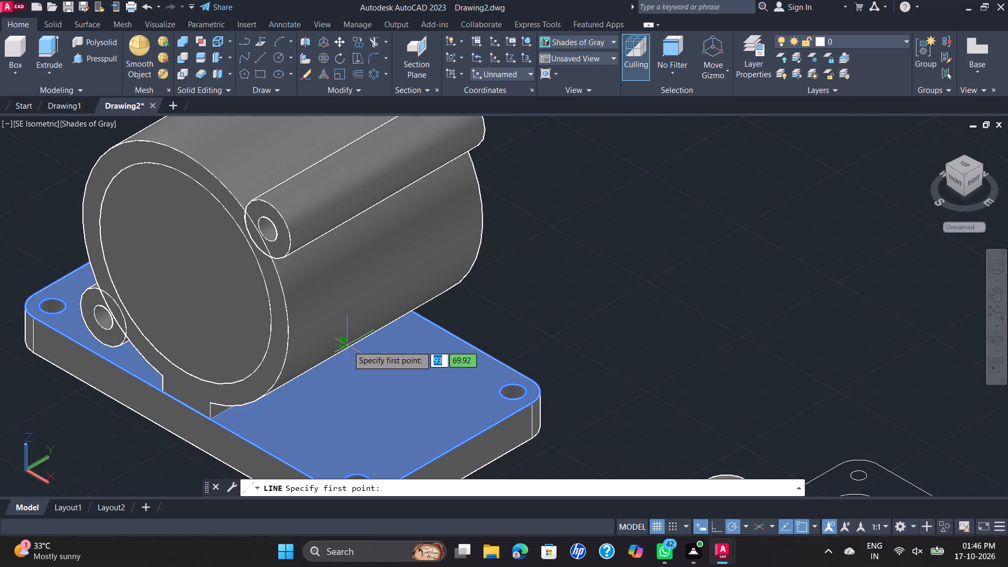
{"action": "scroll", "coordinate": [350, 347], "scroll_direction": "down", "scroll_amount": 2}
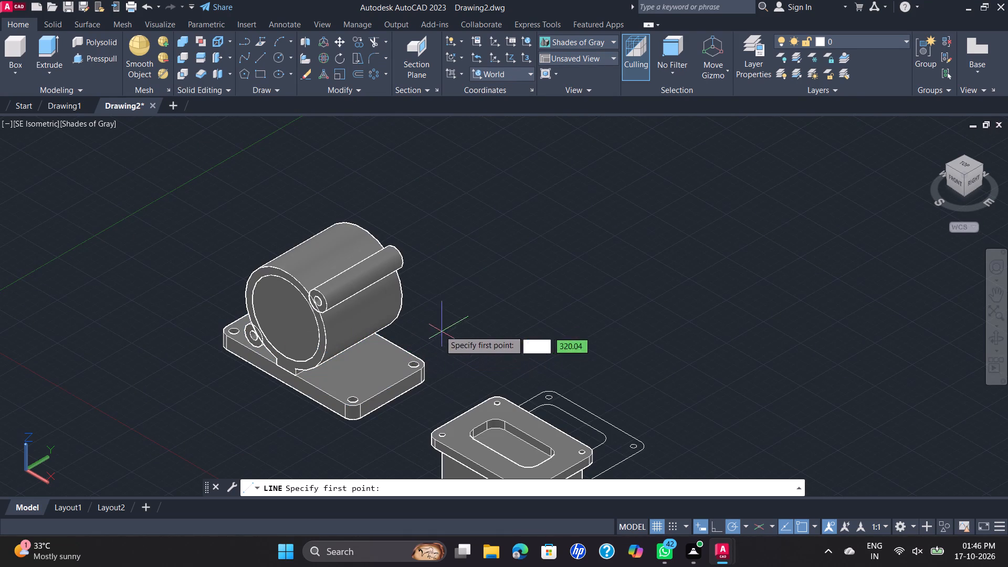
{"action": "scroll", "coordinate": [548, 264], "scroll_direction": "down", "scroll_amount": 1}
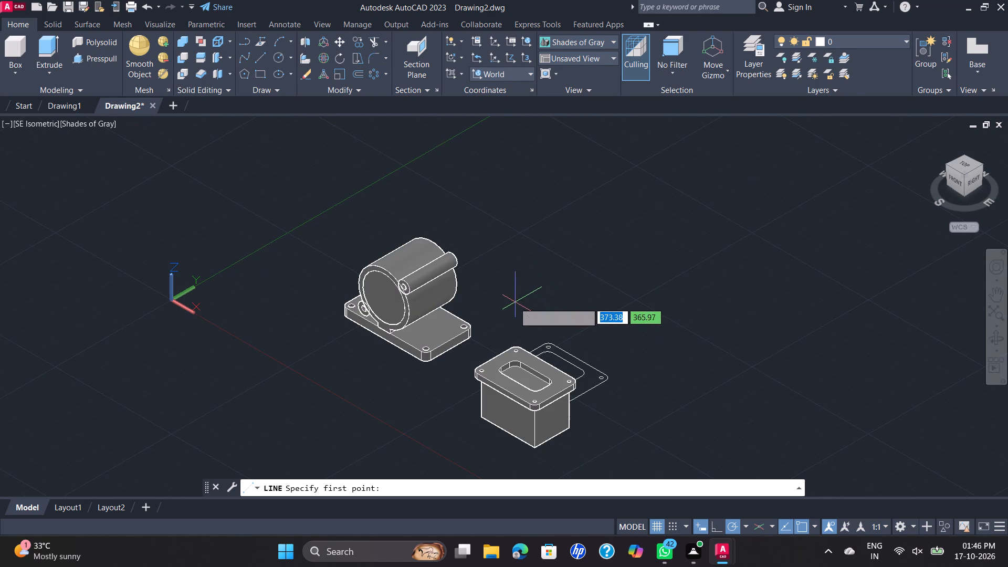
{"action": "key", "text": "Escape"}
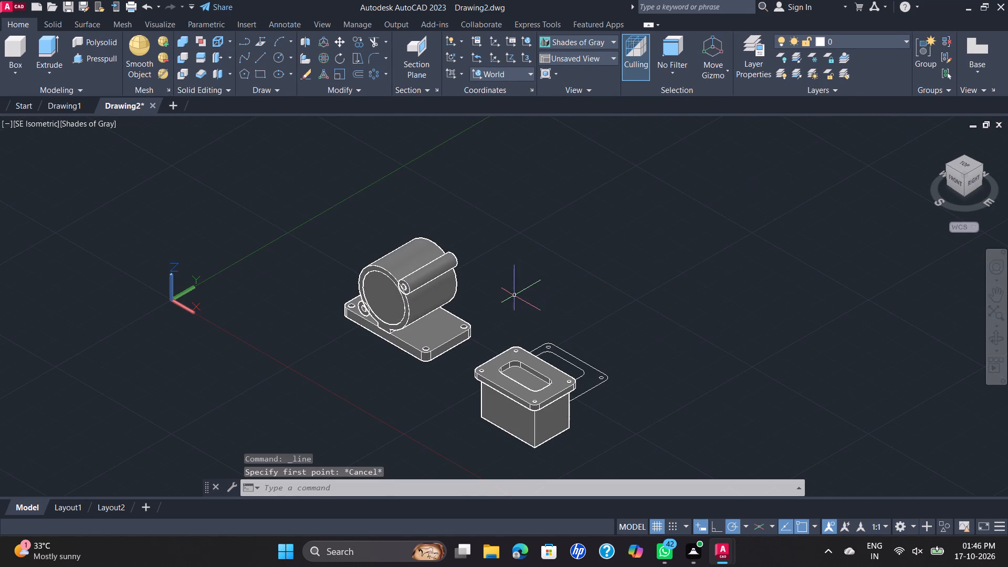
Draw a 152-long vertical line upward from the midpoint of the bracket base's lower front edge.
{"action": "middle_click_drag", "start_coordinate": [508, 292], "coordinate": [585, 219], "text": "shift"}
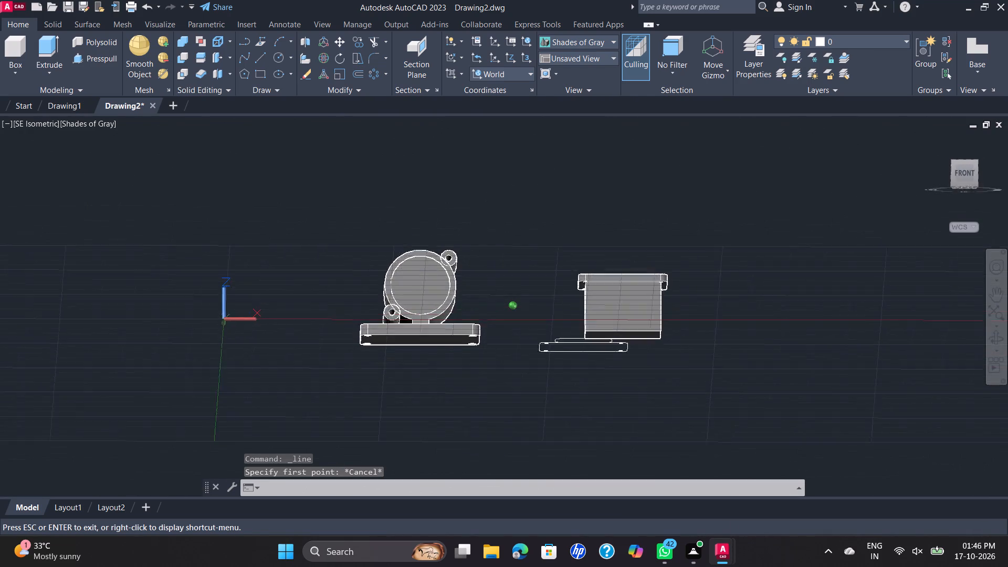
{"action": "middle_click_drag", "start_coordinate": [585, 219], "coordinate": [581, 243], "text": "shift"}
{"action": "scroll", "coordinate": [420, 319], "scroll_direction": "up", "scroll_amount": 2}
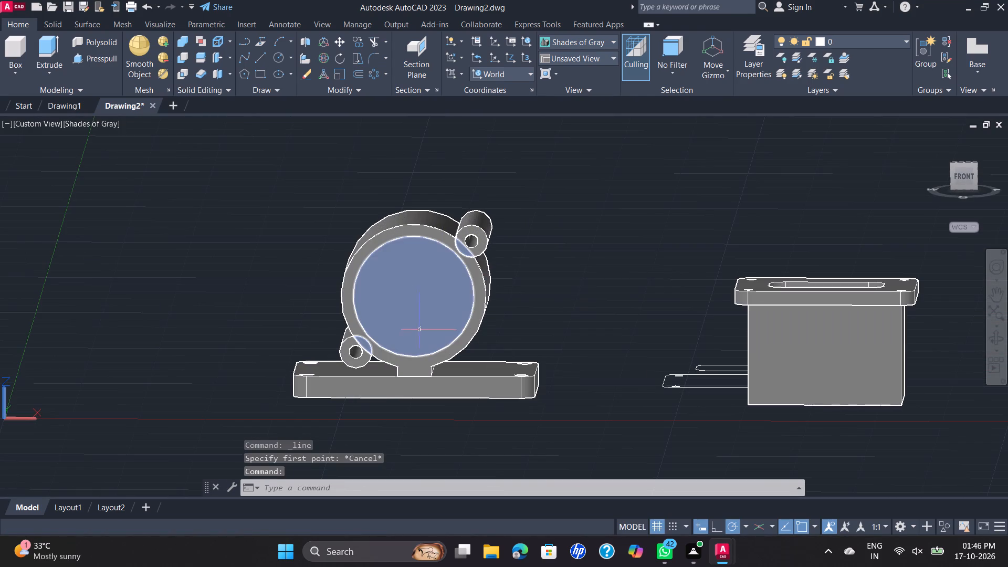
{"action": "scroll", "coordinate": [420, 348], "scroll_direction": "up", "scroll_amount": 1}
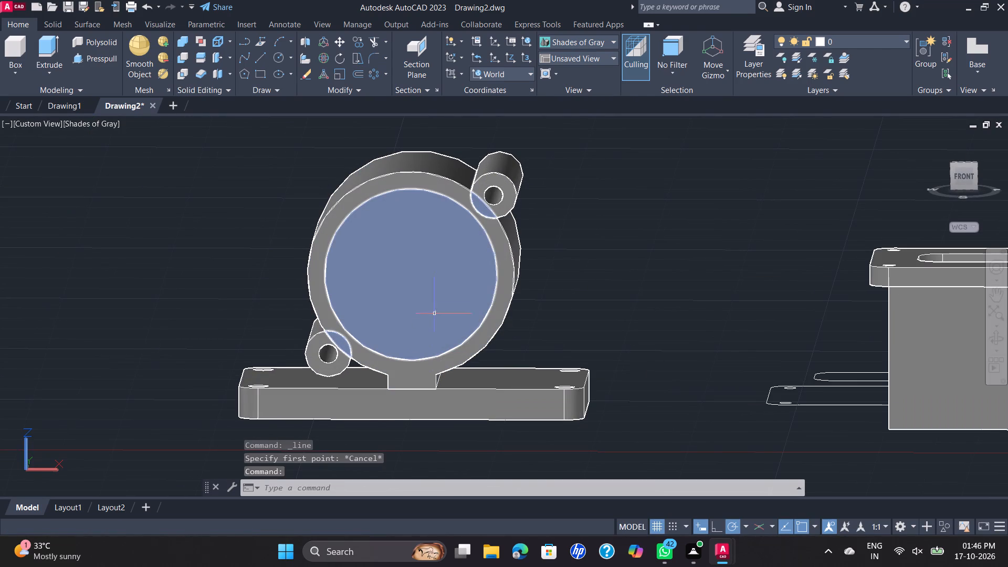
{"action": "scroll", "coordinate": [524, 314], "scroll_direction": "down", "scroll_amount": 1}
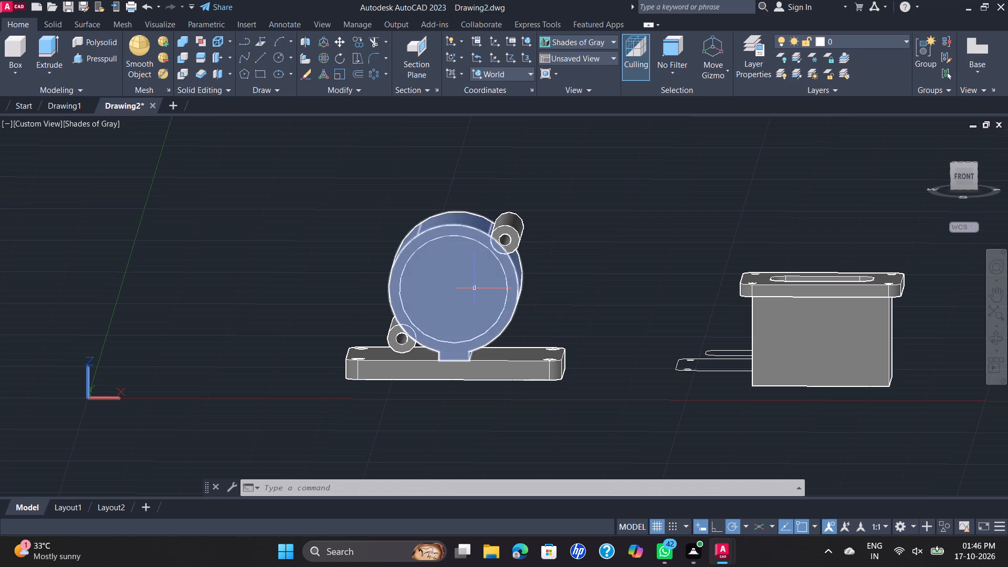
{"action": "left_click", "coordinate": [261, 59]}
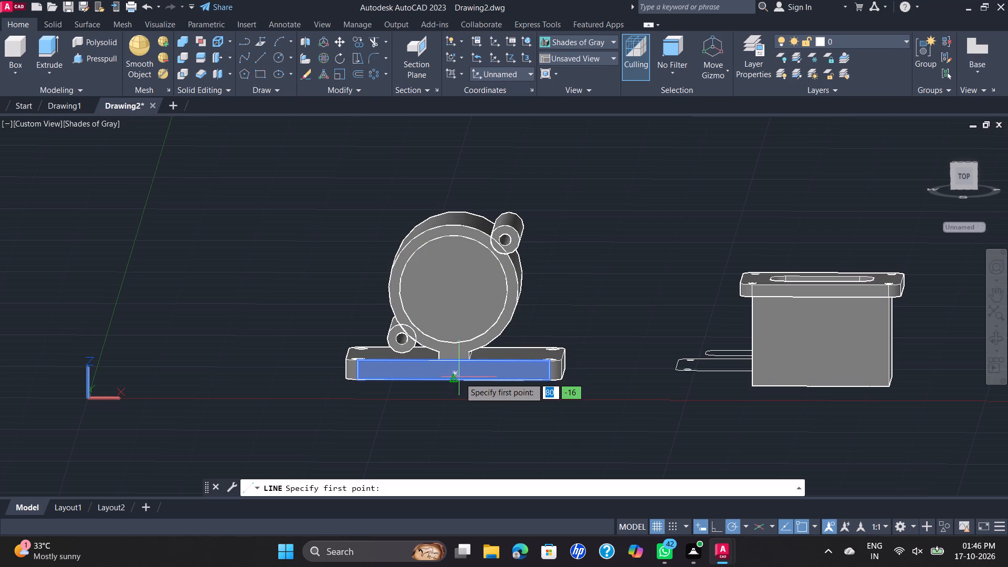
{"action": "scroll", "coordinate": [460, 379], "scroll_direction": "up", "scroll_amount": 2}
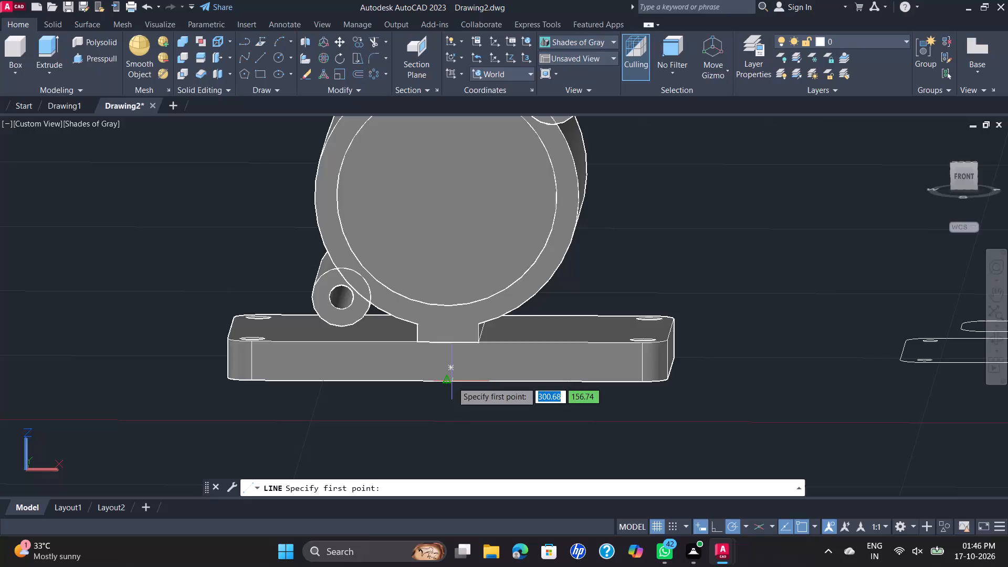
{"action": "left_click", "coordinate": [452, 382]}
{"action": "scroll", "coordinate": [439, 235], "scroll_direction": "down", "scroll_amount": 2}
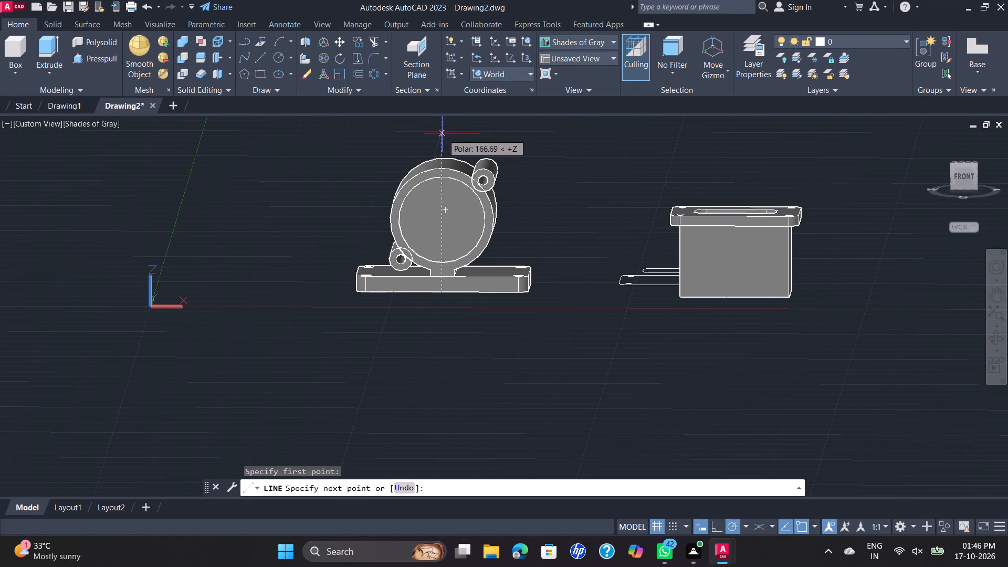
{"action": "type", "text": "152"}
{"action": "key", "text": "Return"}
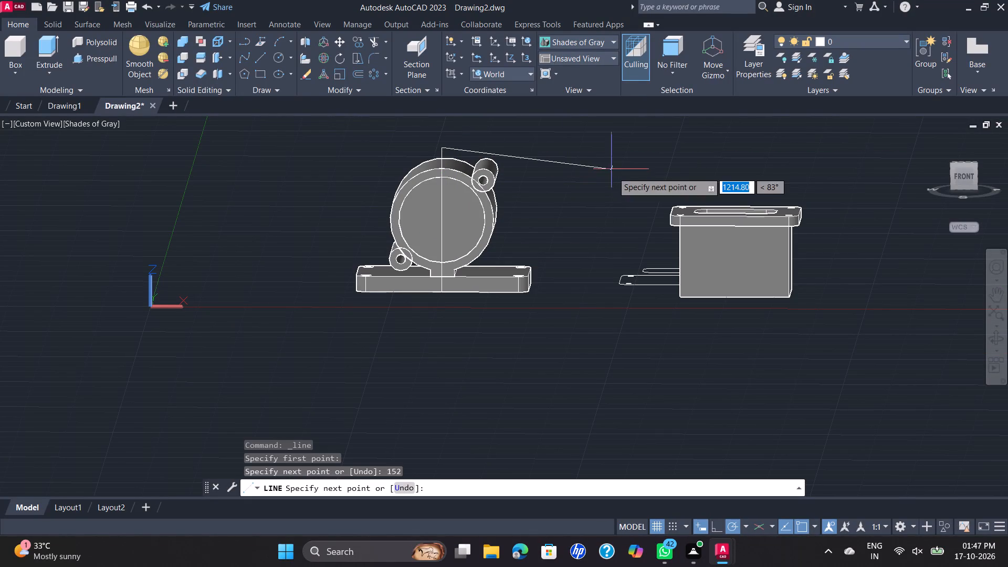
{"action": "key", "text": "Escape"}
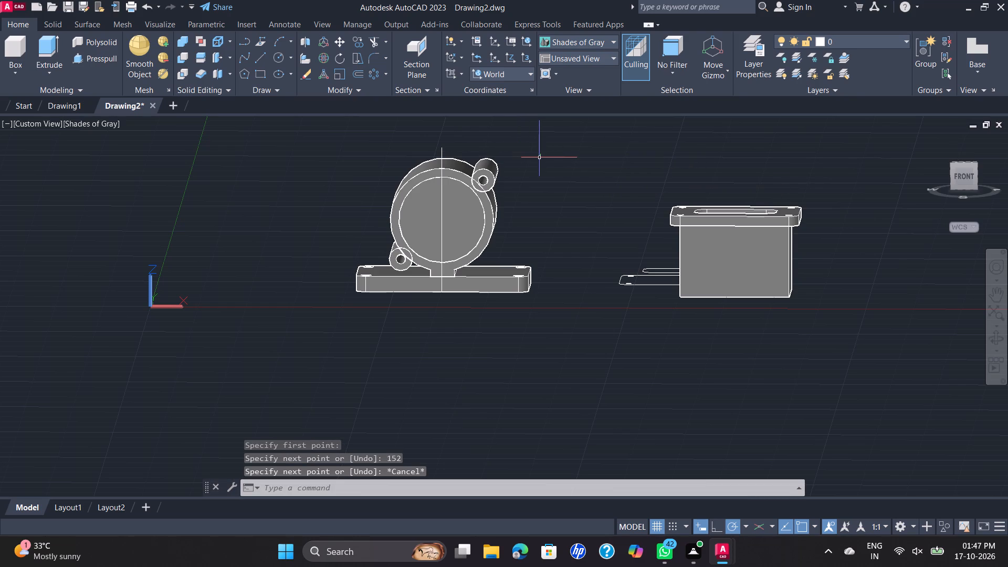
Move the joined plate and block from the midpoint of the block's top front edge onto the vertical line's upper endpoint.
{"action": "middle_click_drag", "start_coordinate": [540, 158], "coordinate": [418, 203], "text": "shift"}
{"action": "scroll", "coordinate": [540, 159], "scroll_direction": "down", "scroll_amount": 1, "text": "shift"}
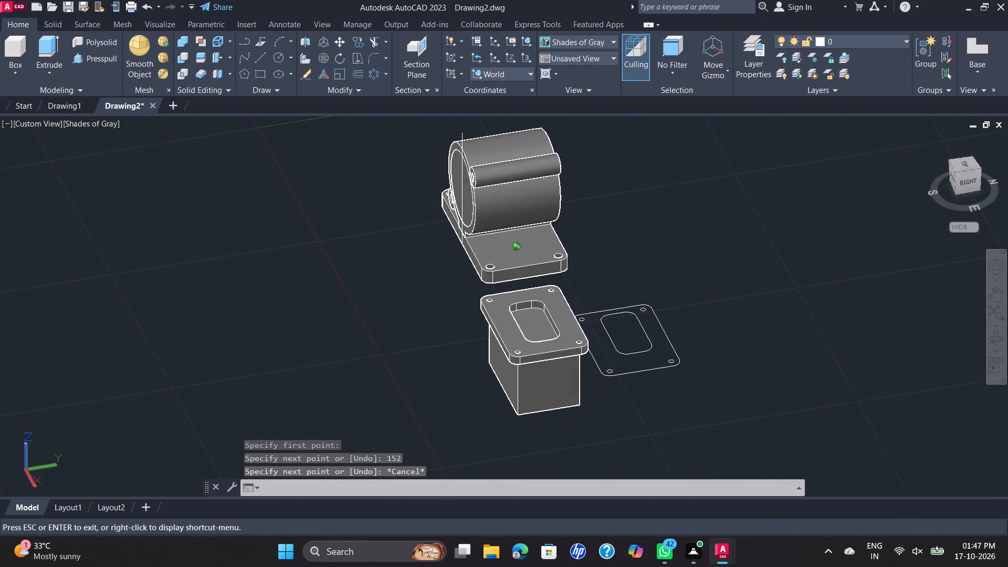
{"action": "middle_click_drag", "start_coordinate": [418, 203], "coordinate": [415, 203], "text": "shift"}
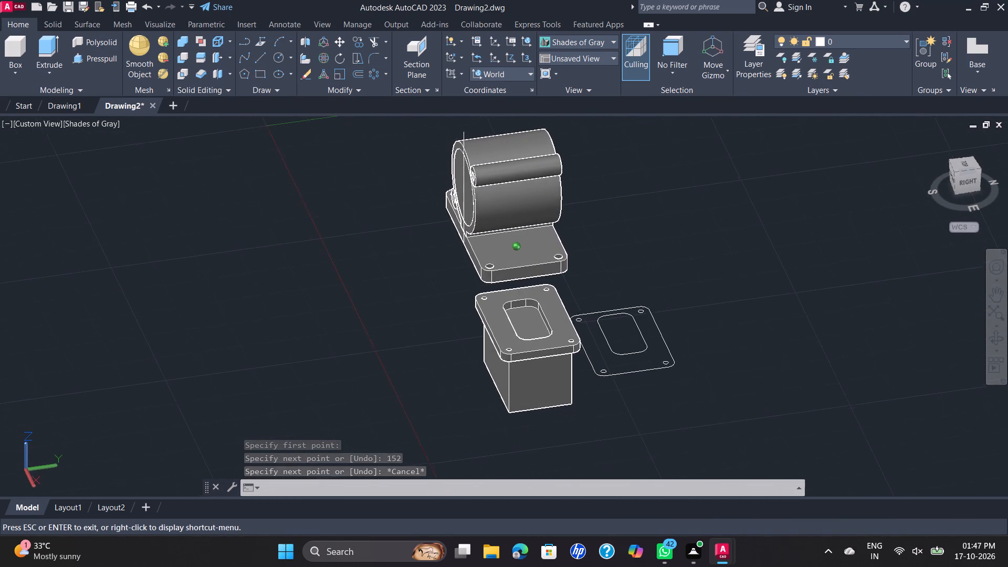
{"action": "middle_click_drag", "start_coordinate": [415, 203], "coordinate": [407, 206], "text": "shift"}
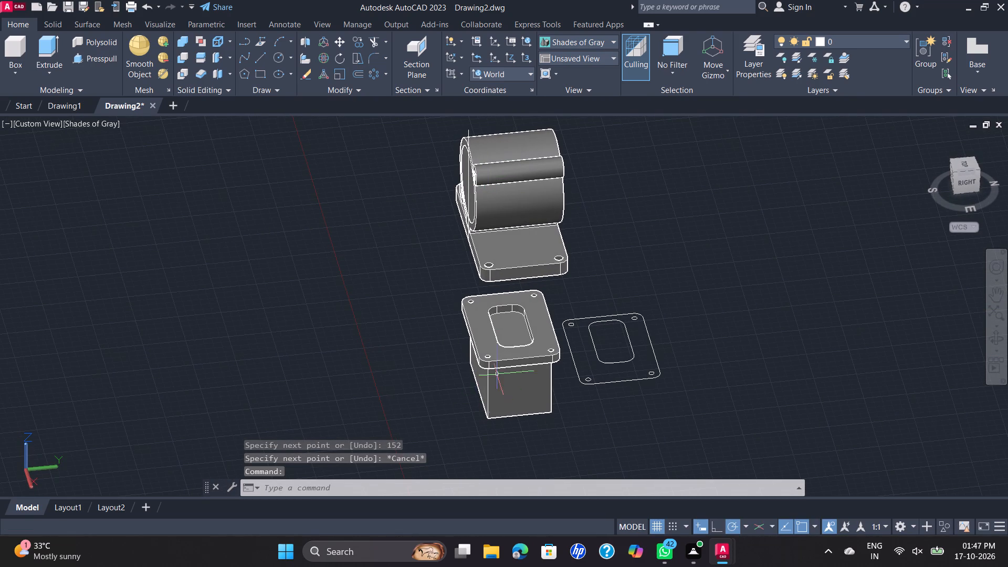
{"action": "left_click", "coordinate": [508, 361]}
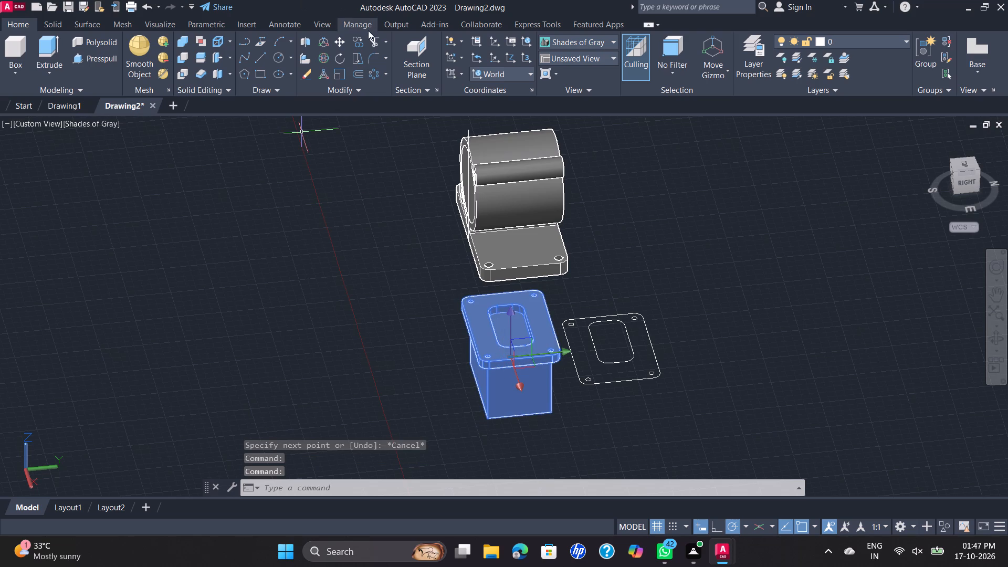
{"action": "left_click", "coordinate": [345, 45]}
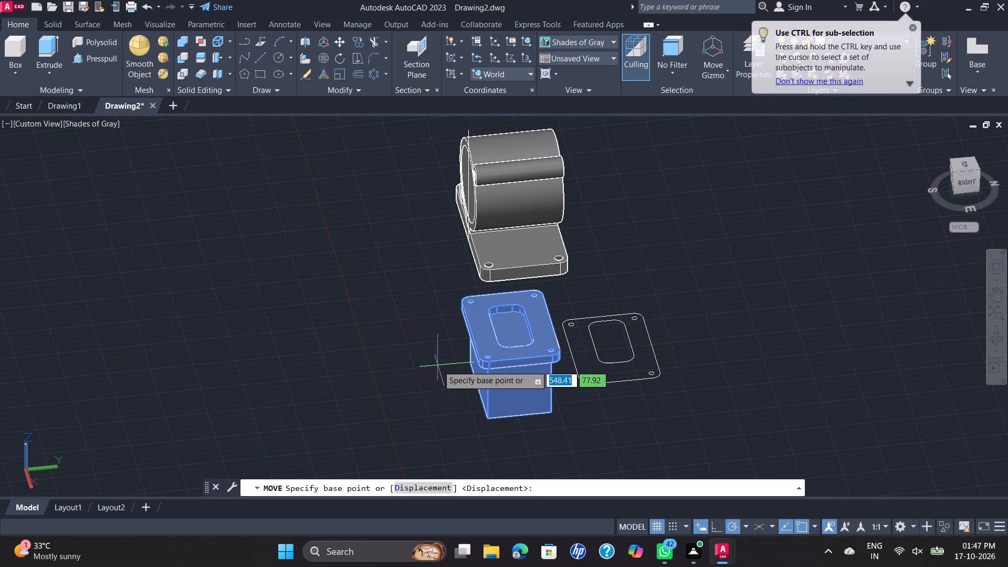
{"action": "middle_click_drag", "start_coordinate": [443, 367], "coordinate": [526, 363], "text": "shift"}
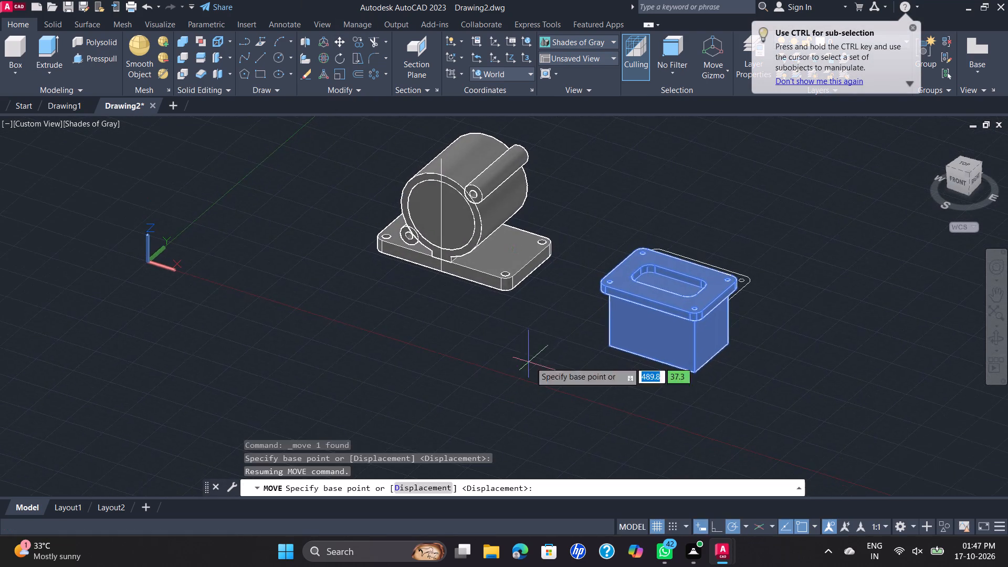
{"action": "scroll", "coordinate": [646, 317], "scroll_direction": "up", "scroll_amount": 2}
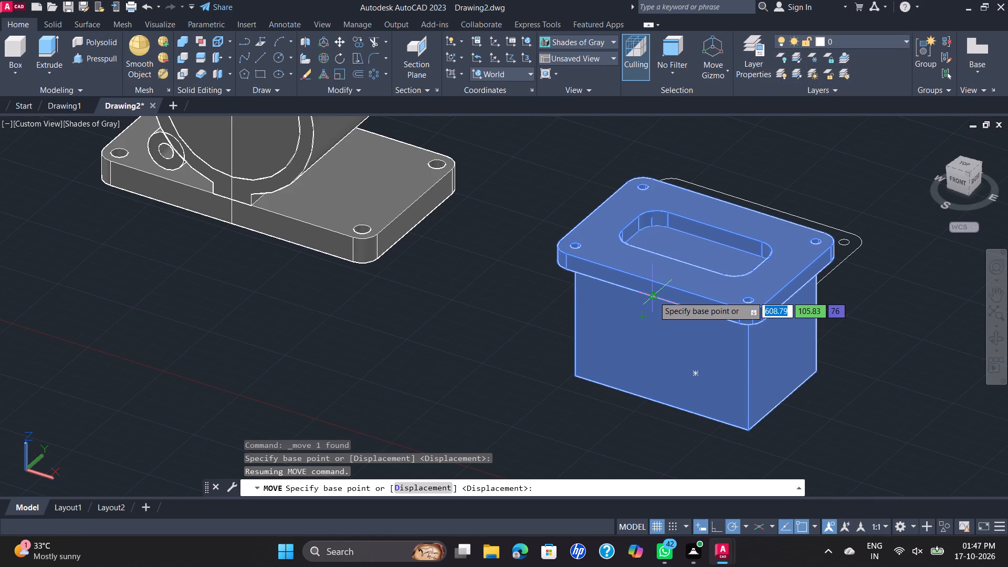
{"action": "left_click", "coordinate": [655, 297]}
{"action": "scroll", "coordinate": [525, 188], "scroll_direction": "down", "scroll_amount": 2}
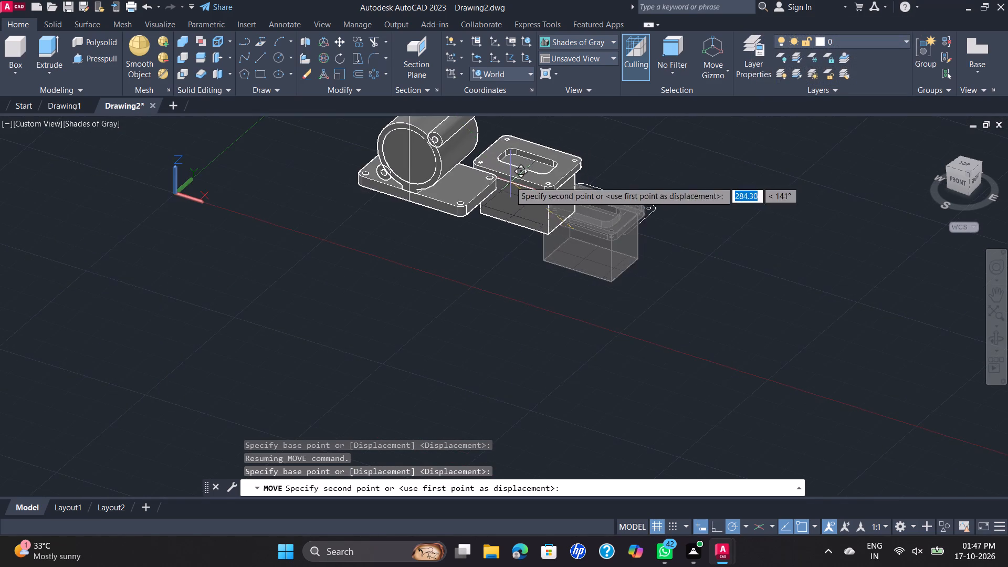
{"action": "middle_click_drag", "start_coordinate": [510, 181], "coordinate": [534, 412]}
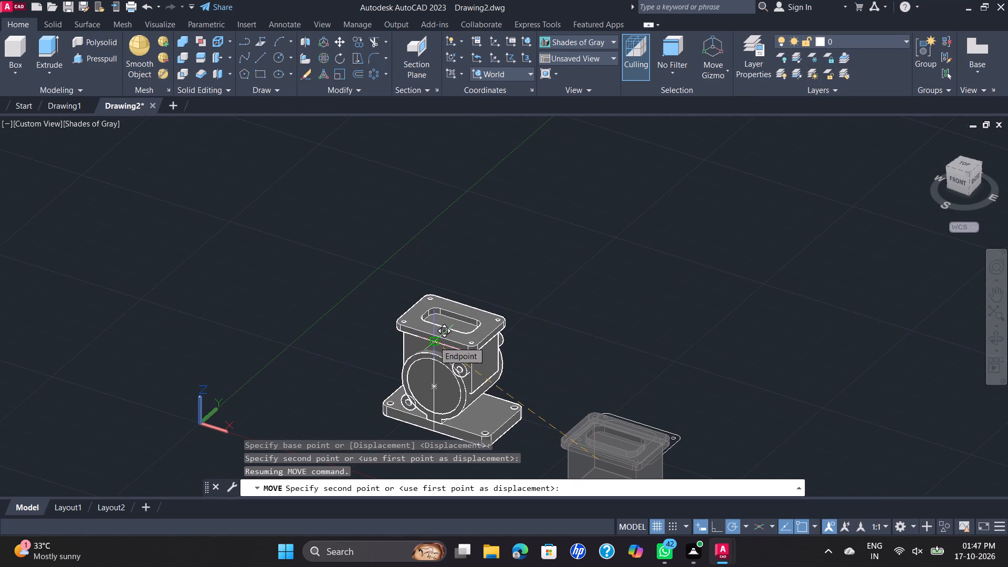
{"action": "scroll", "coordinate": [432, 344], "scroll_direction": "up", "scroll_amount": 1}
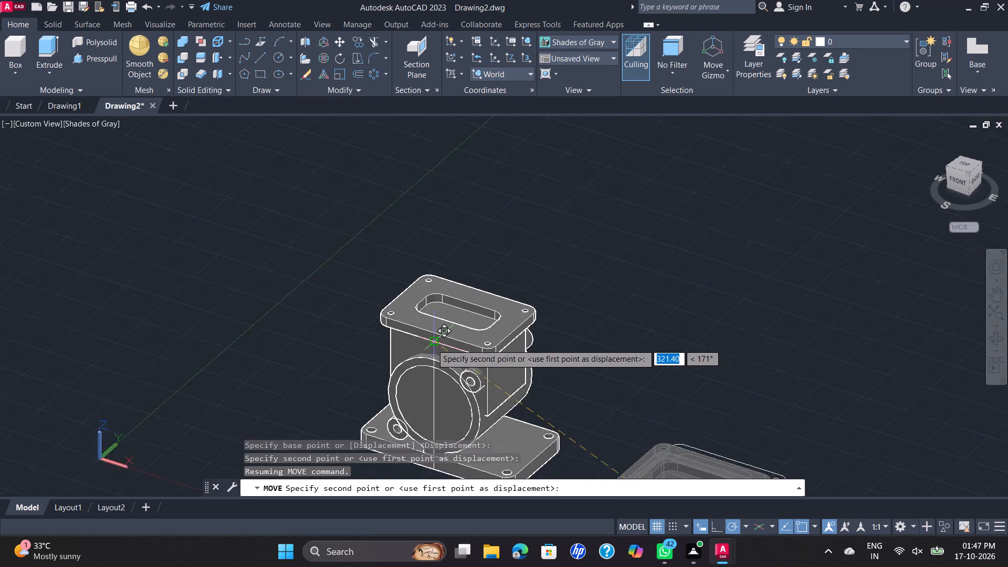
{"action": "scroll", "coordinate": [432, 344], "scroll_direction": "up", "scroll_amount": 1}
{"action": "left_click", "coordinate": [432, 344]}
{"action": "scroll", "coordinate": [448, 346], "scroll_direction": "down", "scroll_amount": 2}
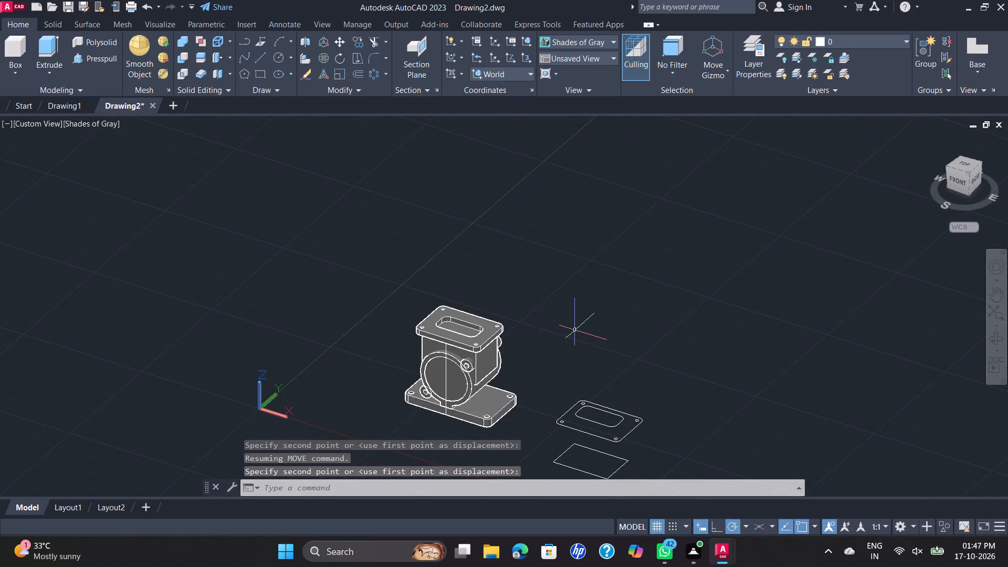
{"action": "key", "text": "Escape"}
Delete the vertical reference line in front of the cylinder.
{"action": "scroll", "coordinate": [450, 383], "scroll_direction": "up", "scroll_amount": 2}
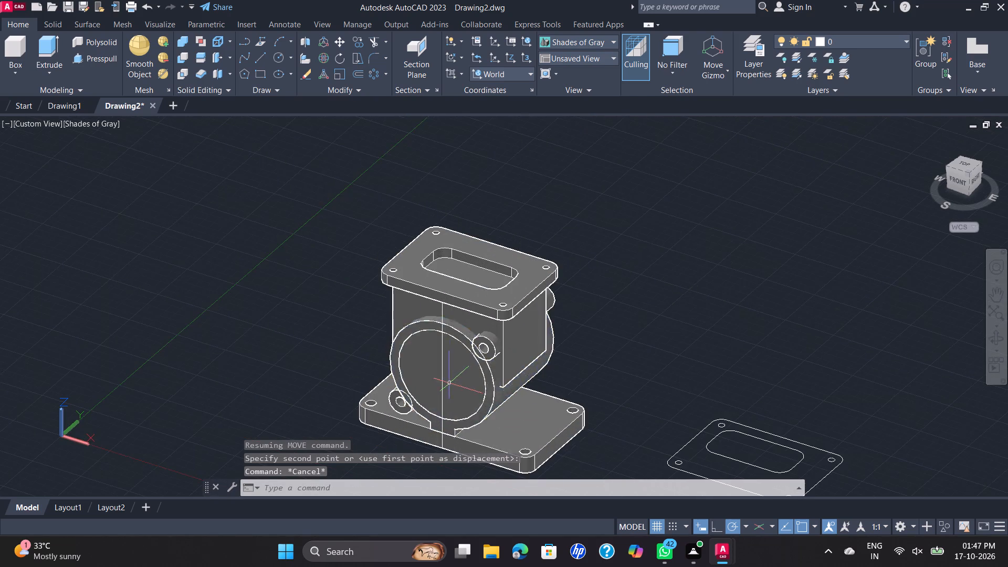
{"action": "scroll", "coordinate": [445, 374], "scroll_direction": "up", "scroll_amount": 1}
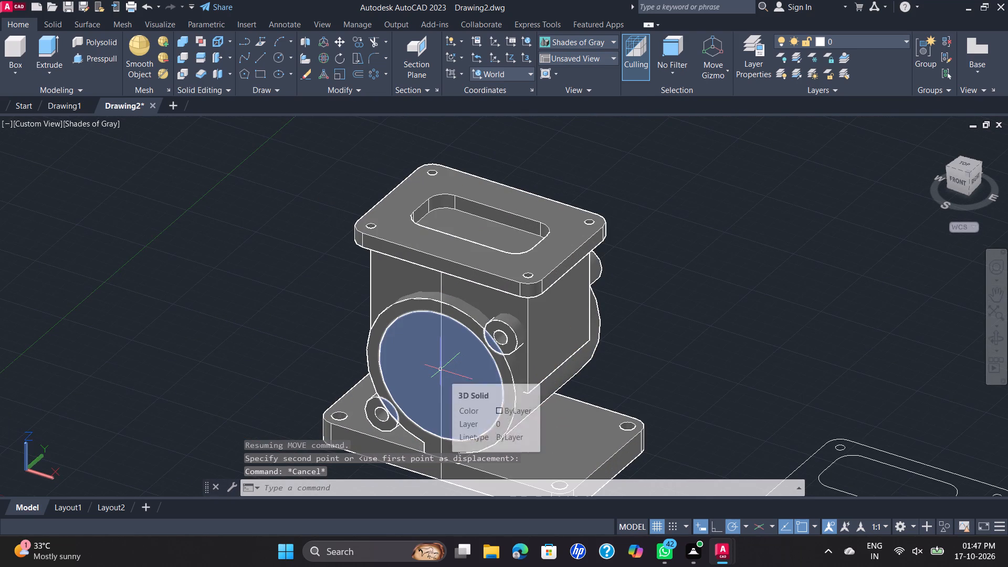
{"action": "scroll", "coordinate": [440, 370], "scroll_direction": "up", "scroll_amount": 1}
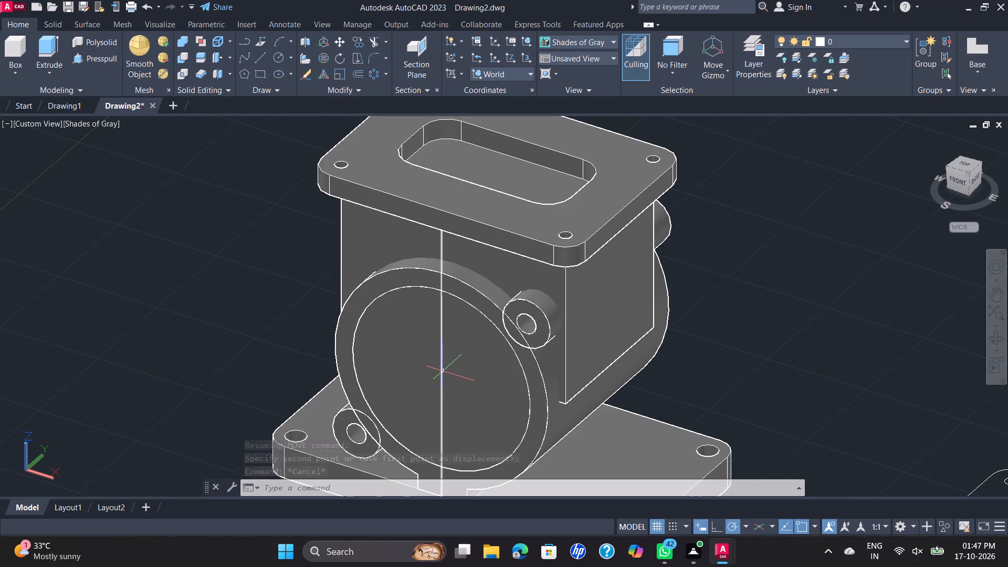
{"action": "left_click", "coordinate": [443, 371]}
{"action": "key", "text": "Delete"}
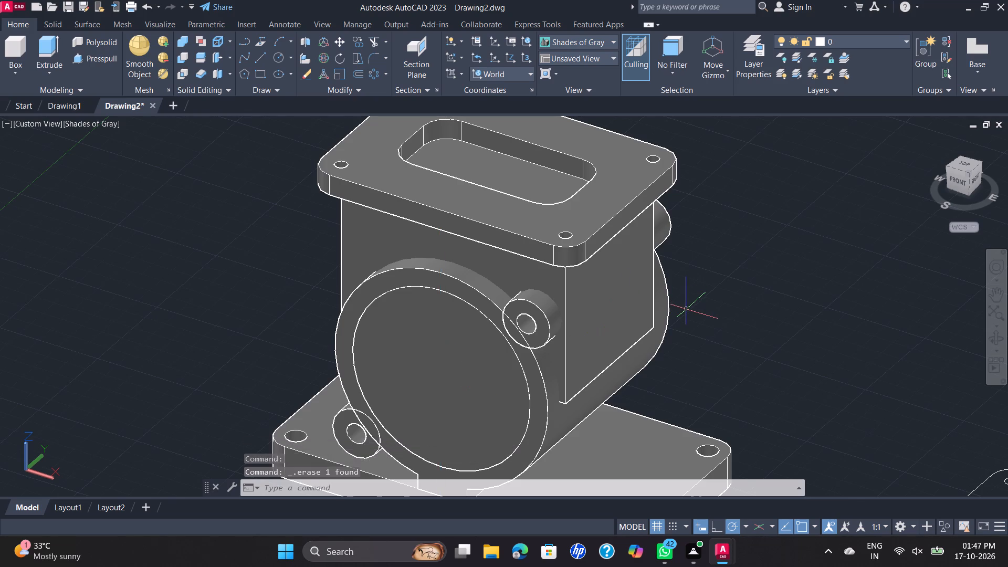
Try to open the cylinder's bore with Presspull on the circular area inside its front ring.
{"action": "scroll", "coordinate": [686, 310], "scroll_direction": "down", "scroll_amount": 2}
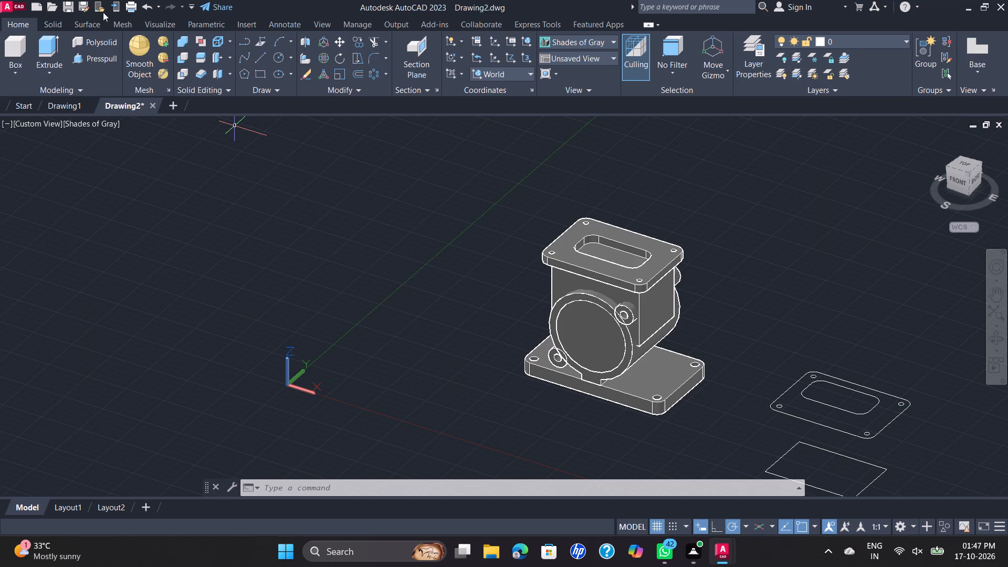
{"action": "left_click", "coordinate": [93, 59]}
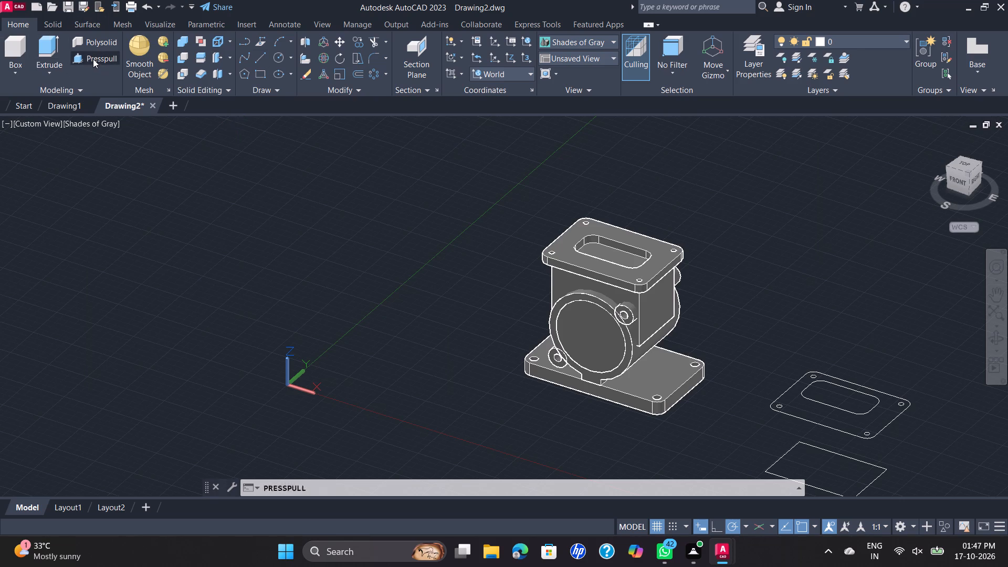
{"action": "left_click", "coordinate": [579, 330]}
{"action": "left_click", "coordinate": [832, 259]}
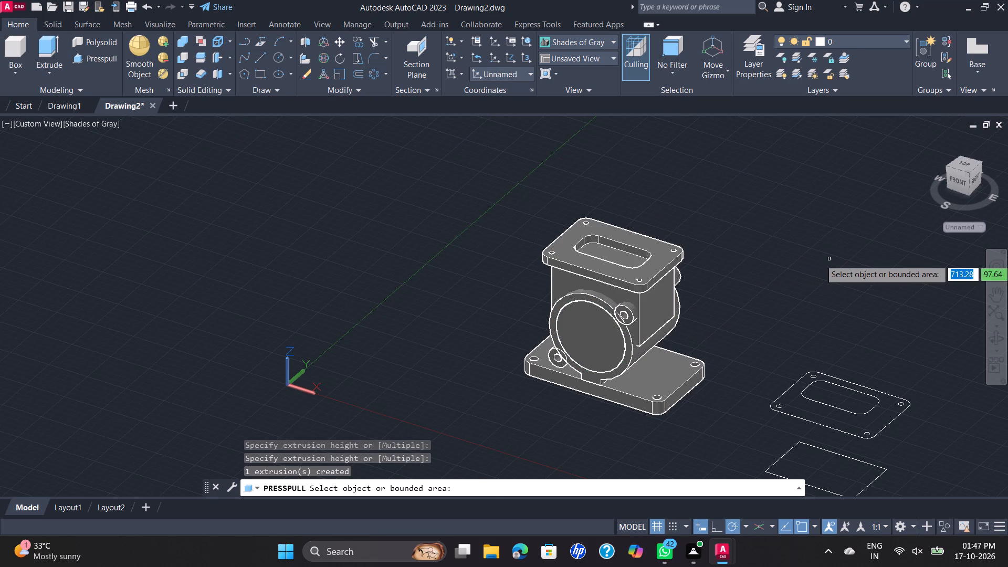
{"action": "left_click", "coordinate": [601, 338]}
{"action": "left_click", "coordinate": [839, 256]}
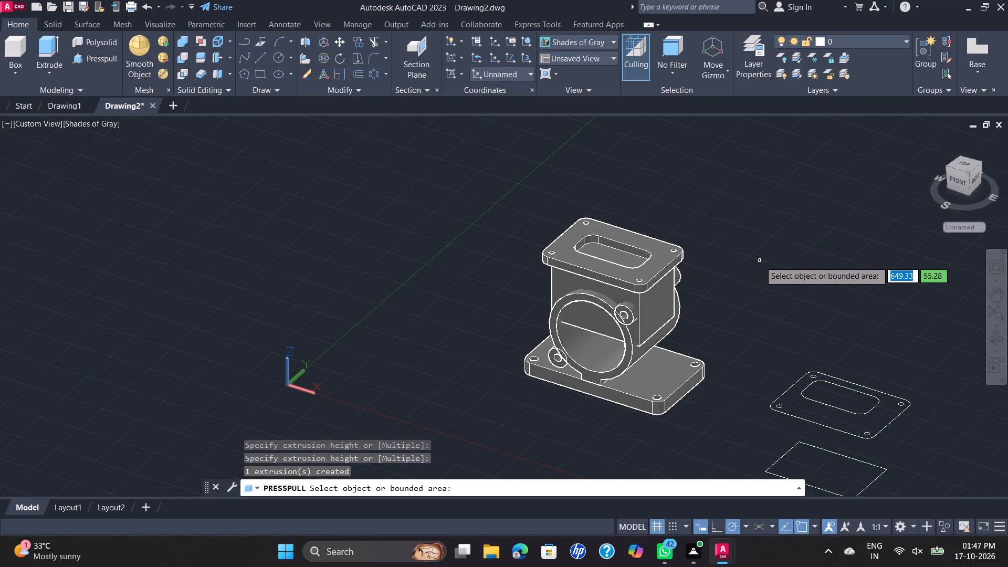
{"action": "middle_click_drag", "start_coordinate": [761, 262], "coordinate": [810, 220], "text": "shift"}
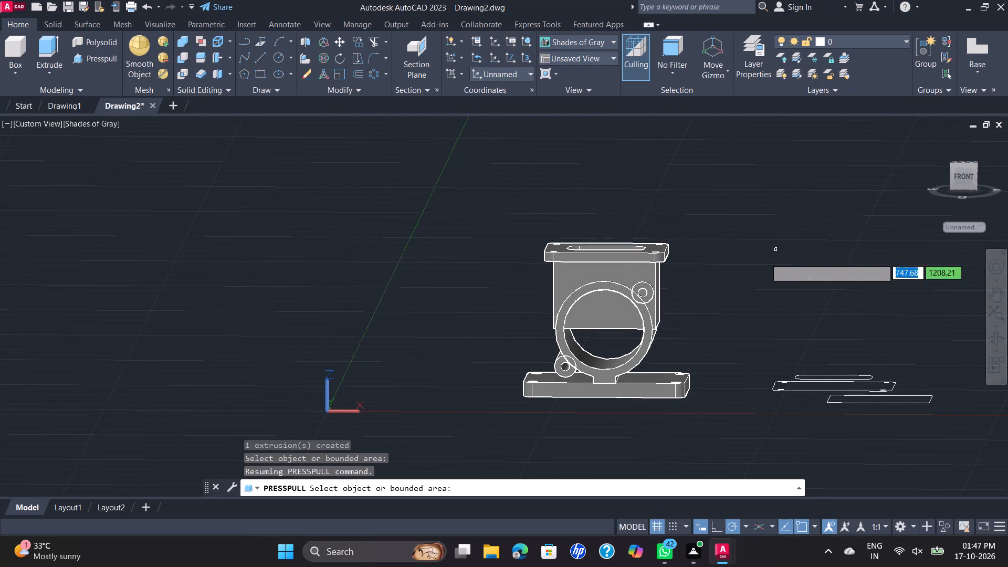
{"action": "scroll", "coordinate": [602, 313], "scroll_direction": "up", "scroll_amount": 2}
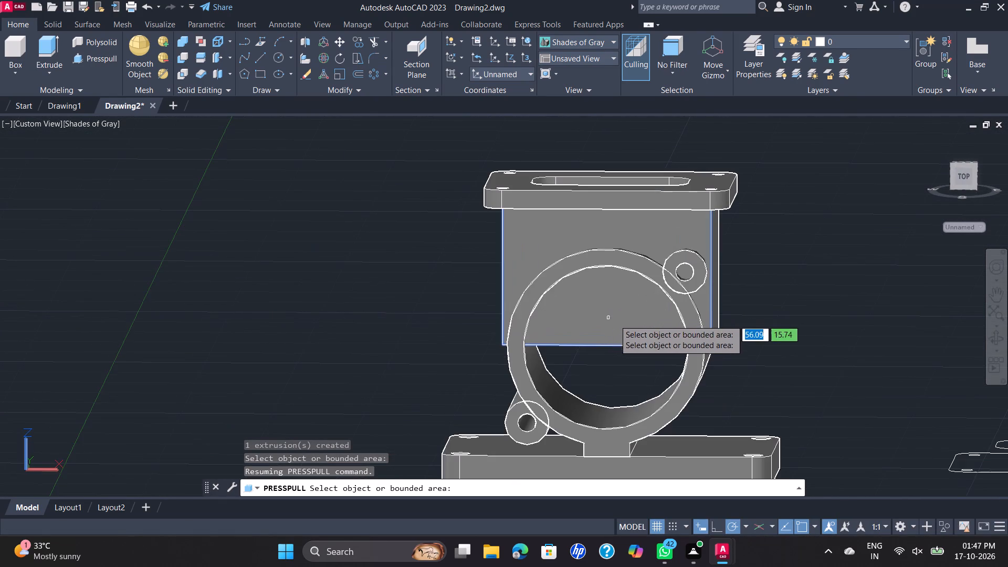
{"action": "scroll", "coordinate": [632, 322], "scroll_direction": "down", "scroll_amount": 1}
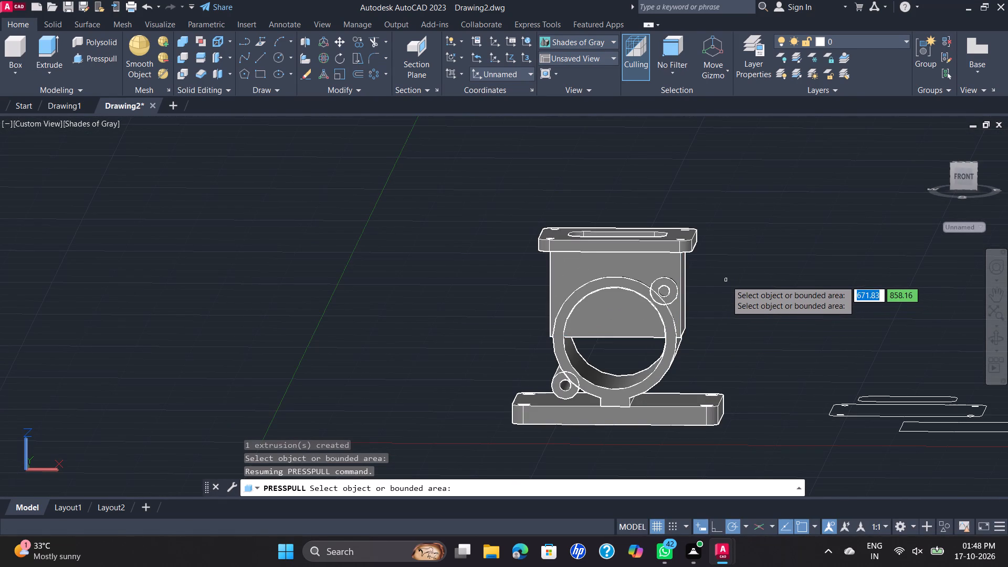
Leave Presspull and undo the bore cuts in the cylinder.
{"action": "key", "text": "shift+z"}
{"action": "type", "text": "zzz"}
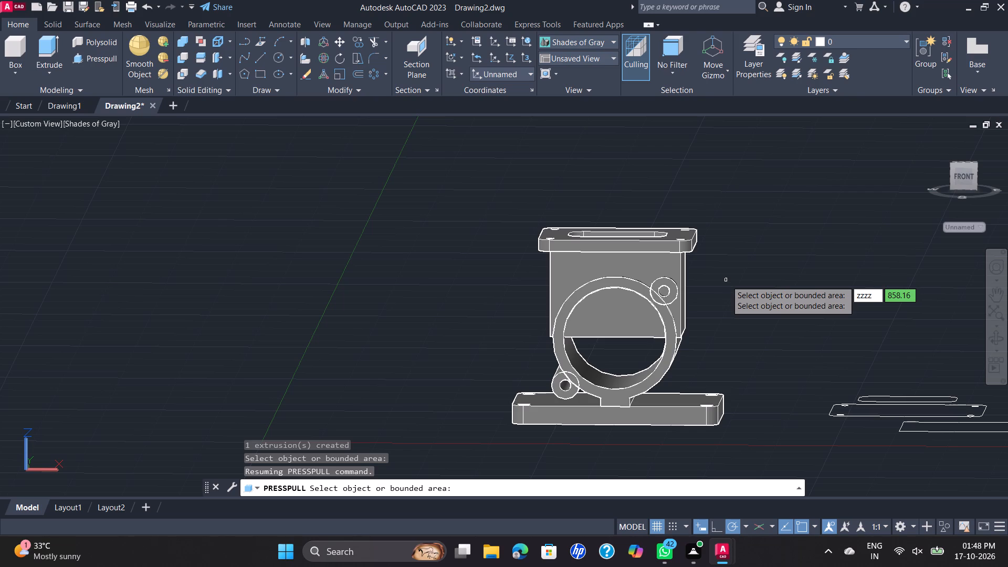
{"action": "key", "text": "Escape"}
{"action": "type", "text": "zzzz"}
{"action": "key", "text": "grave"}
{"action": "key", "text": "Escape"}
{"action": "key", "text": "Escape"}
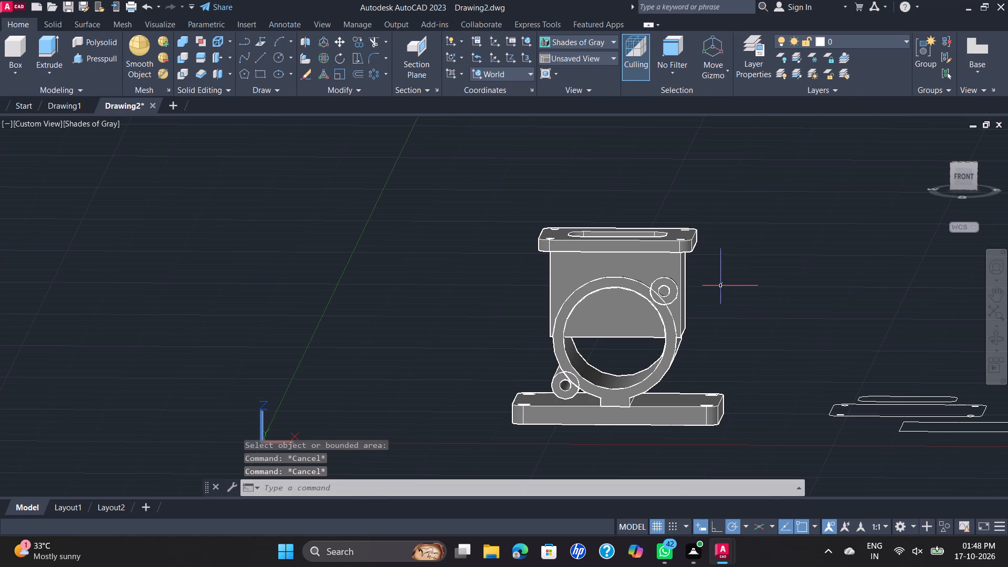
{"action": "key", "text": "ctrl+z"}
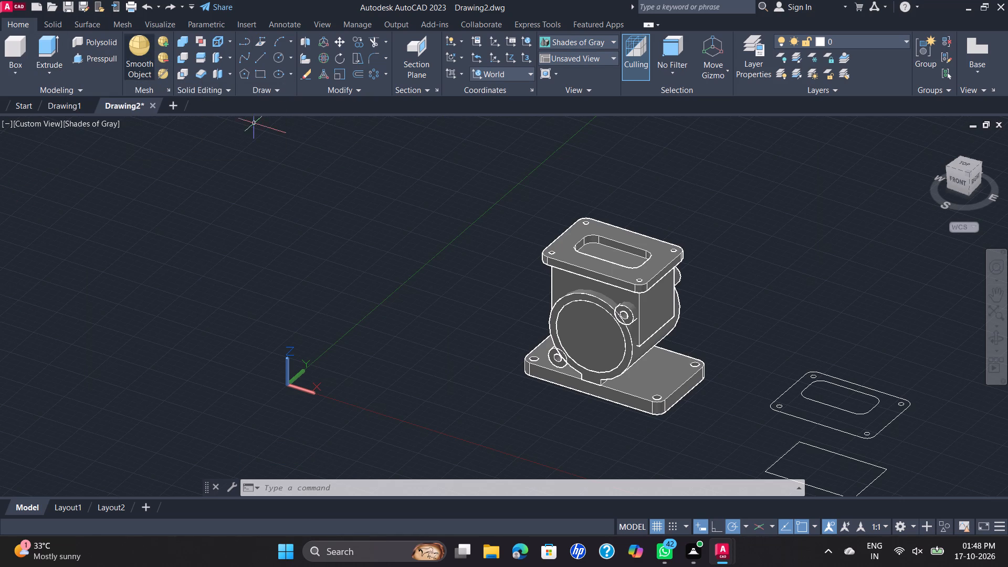
Select the assembled bracket and block together with the flat slotted-plate outline beside them.
{"action": "left_click_drag", "start_coordinate": [841, 220], "coordinate": [834, 219]}
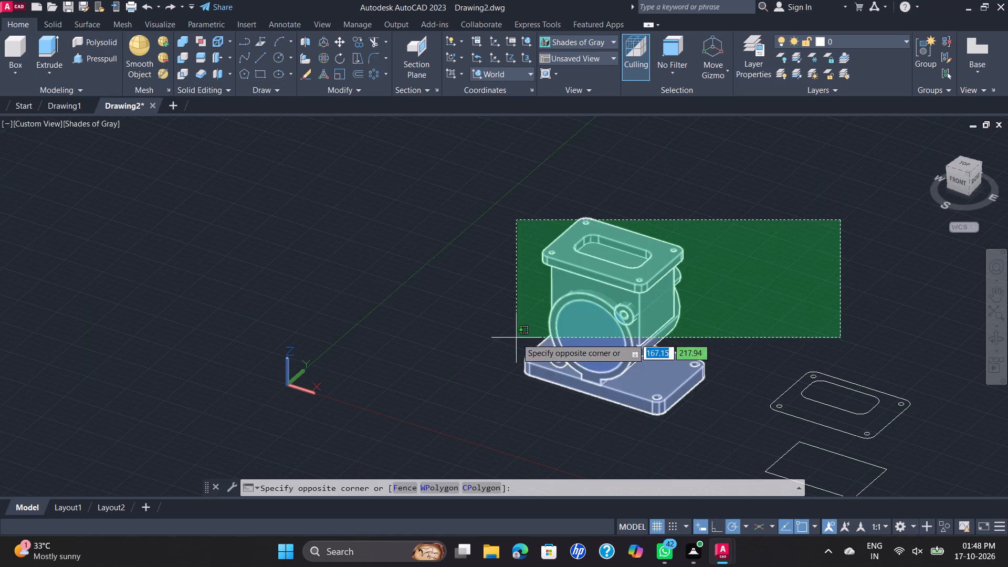
{"action": "left_click", "coordinate": [435, 407]}
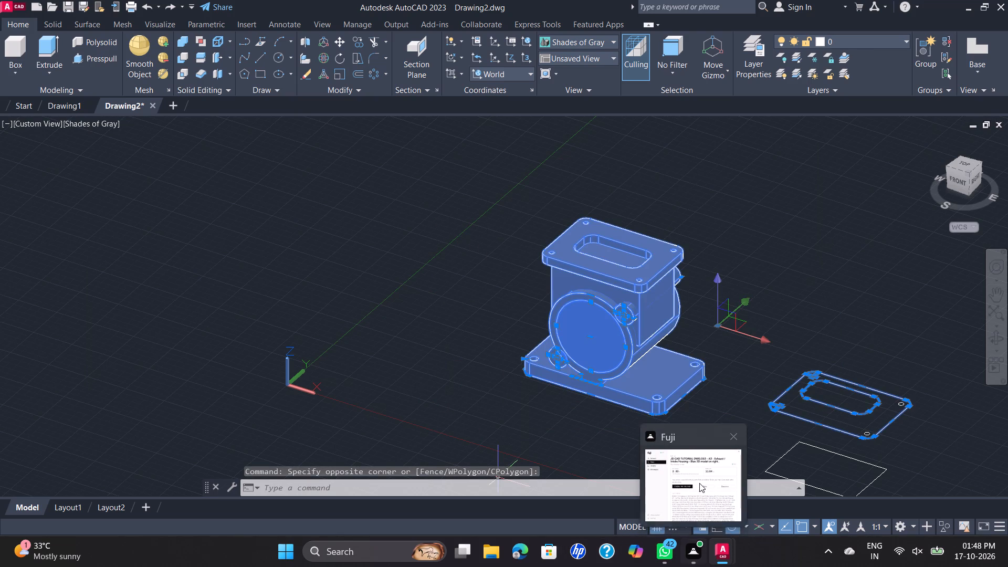
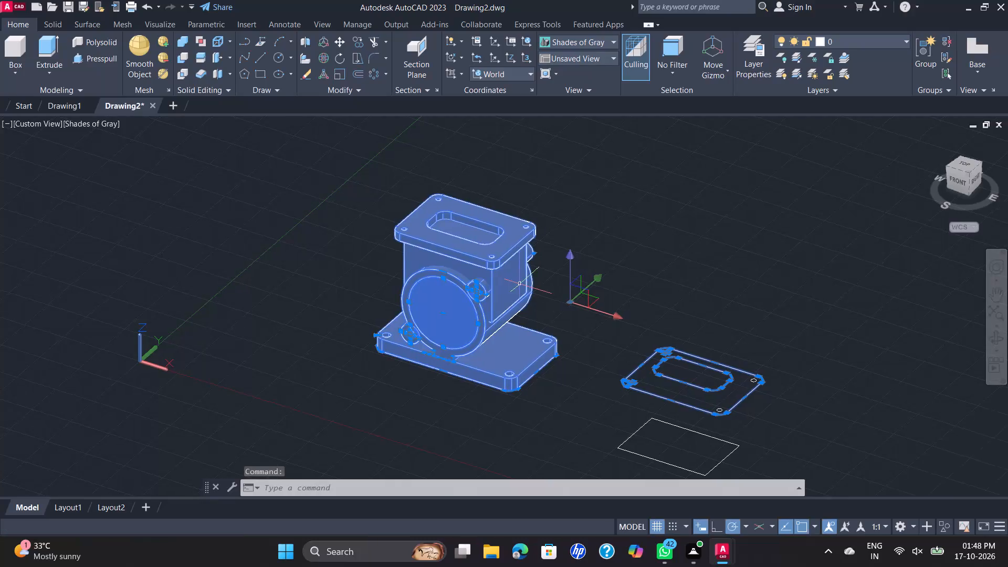
Union the base bracket, cylinder, bolt lugs, block and slotted top plate into a single solid.
{"action": "scroll", "coordinate": [501, 270], "scroll_direction": "up", "scroll_amount": 1}
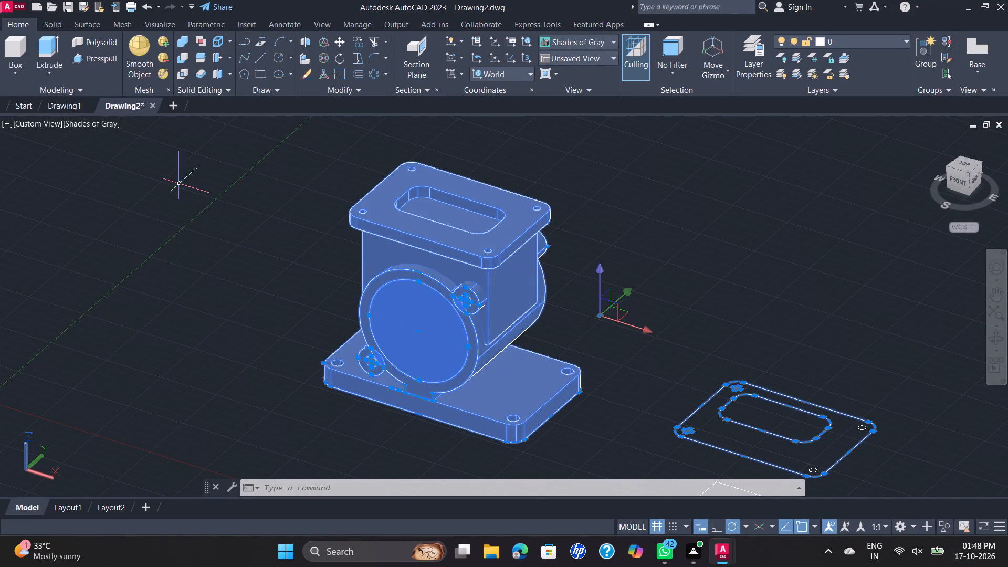
{"action": "scroll", "coordinate": [549, 338], "scroll_direction": "up", "scroll_amount": 3}
{"action": "scroll", "coordinate": [464, 358], "scroll_direction": "up", "scroll_amount": 3}
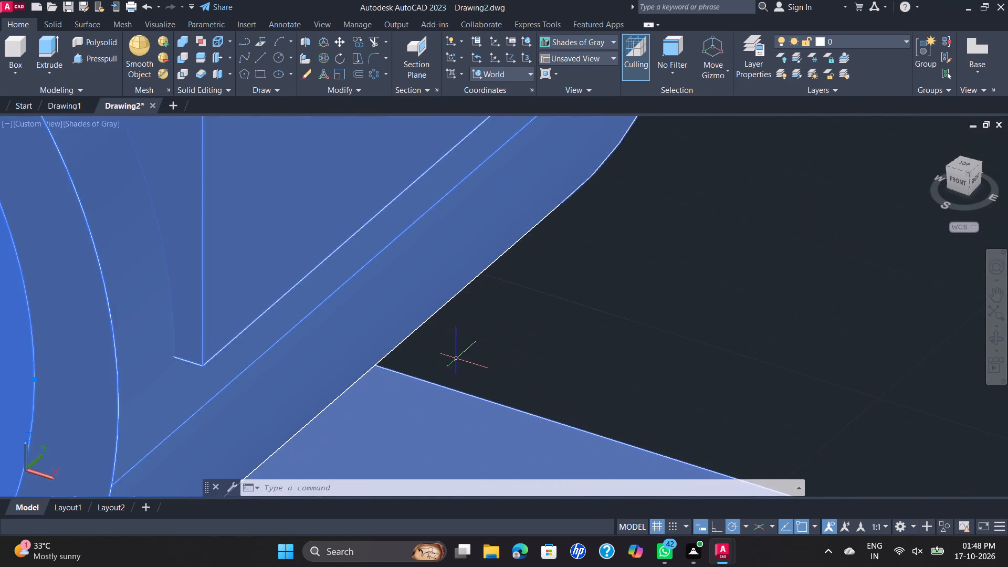
{"action": "scroll", "coordinate": [456, 359], "scroll_direction": "down", "scroll_amount": 6}
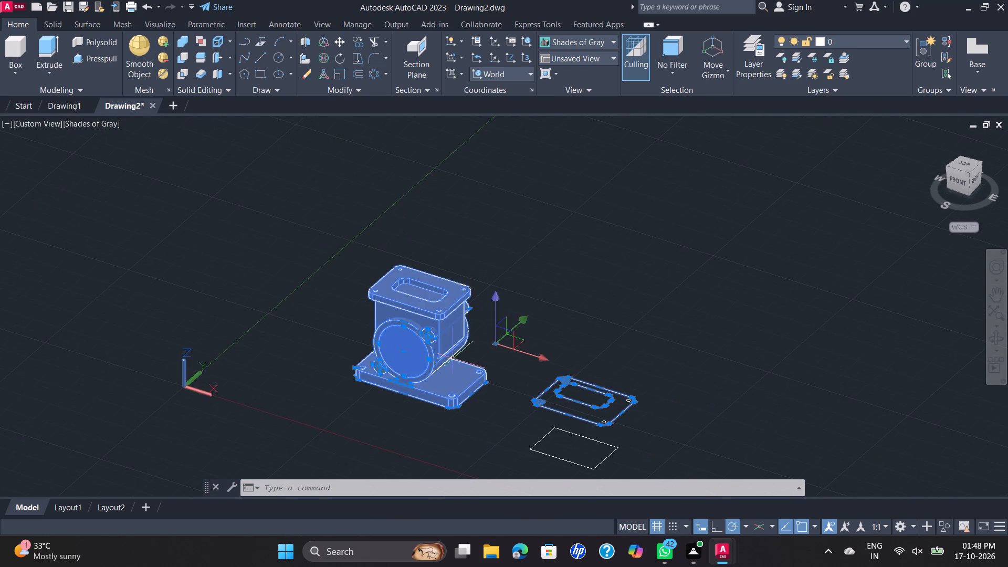
{"action": "scroll", "coordinate": [453, 359], "scroll_direction": "up", "scroll_amount": 3}
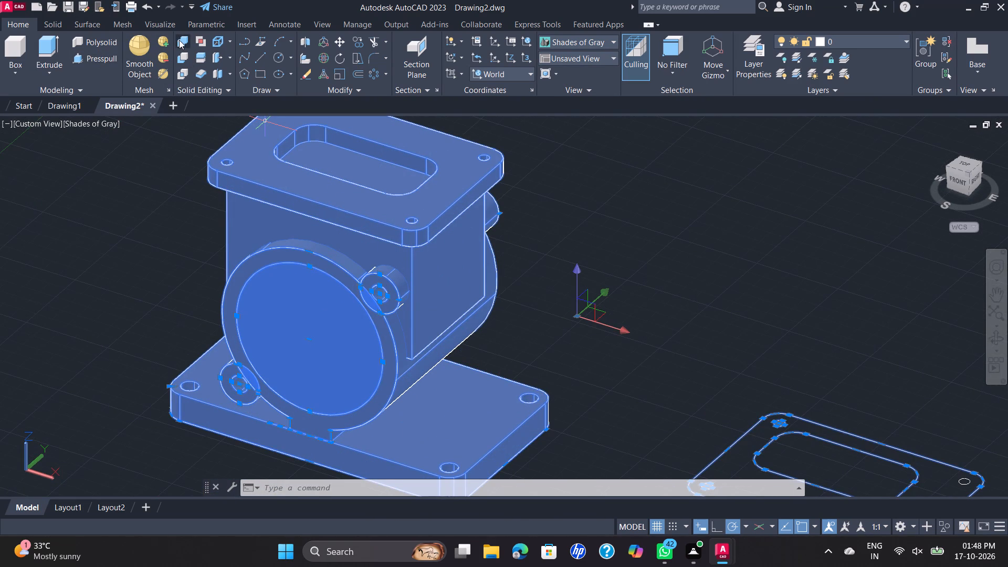
{"action": "left_click", "coordinate": [182, 44]}
{"action": "scroll", "coordinate": [306, 185], "scroll_direction": "down", "scroll_amount": 2}
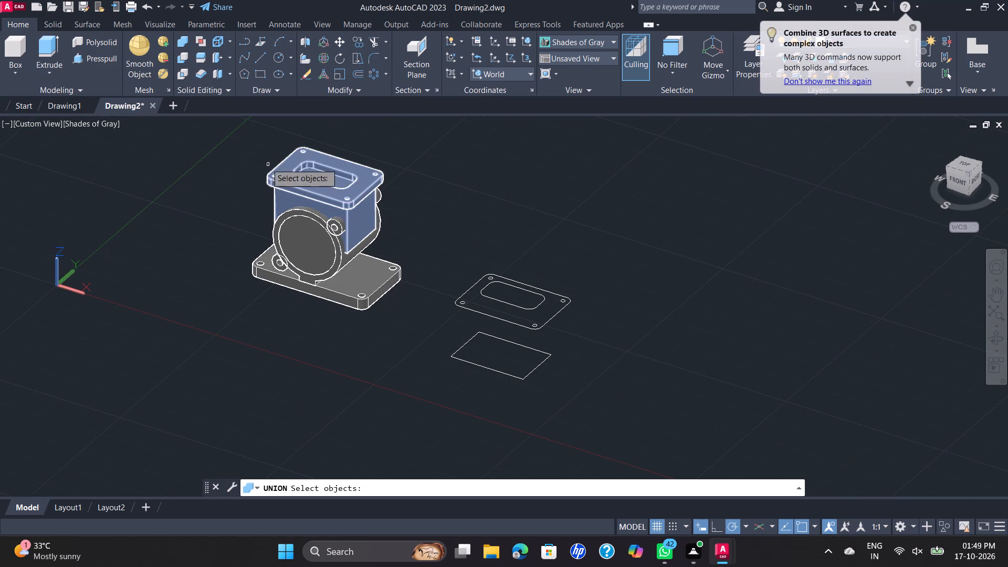
{"action": "left_click", "coordinate": [219, 124]}
{"action": "left_click", "coordinate": [409, 350]}
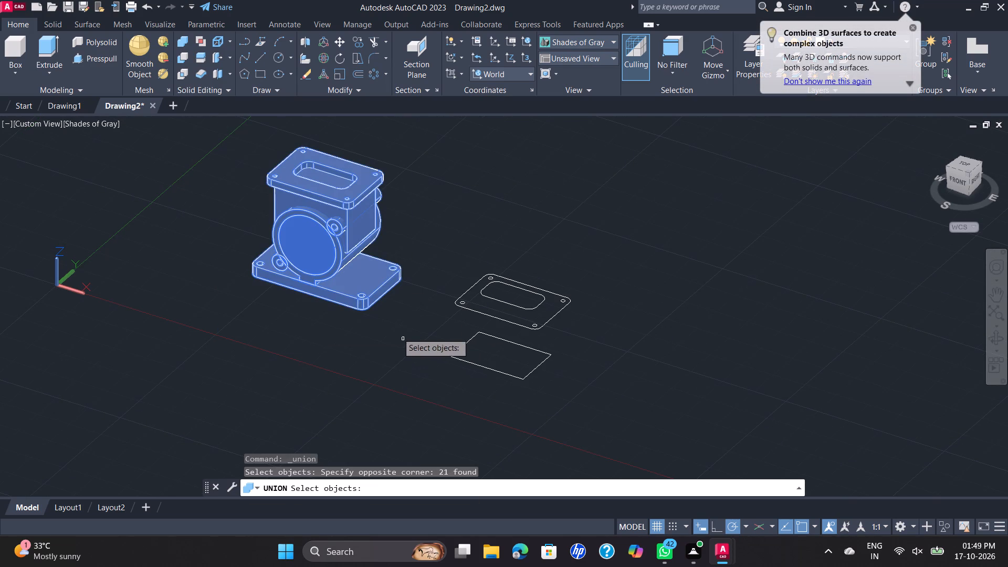
{"action": "right_click", "coordinate": [450, 194]}
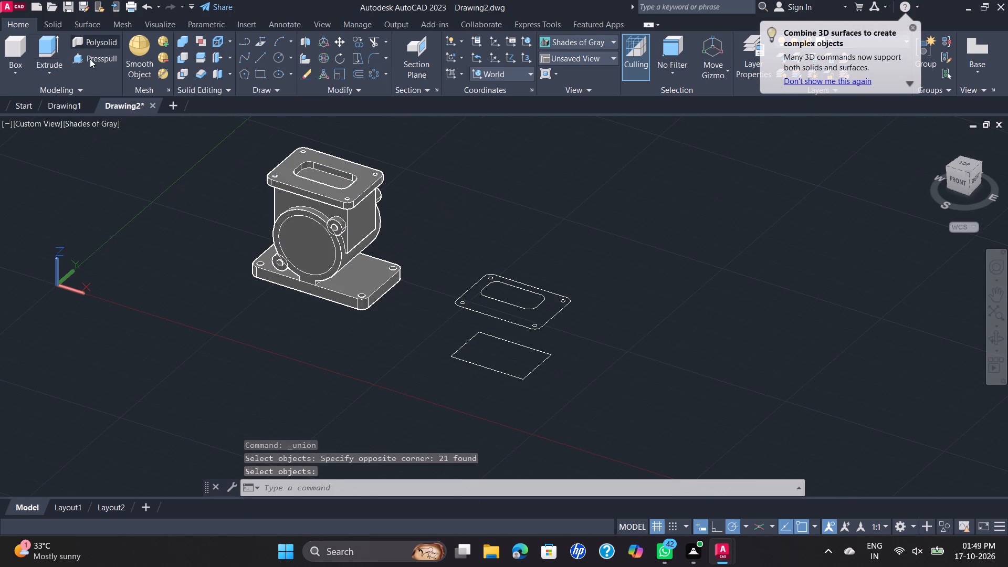
Presspull the circular area inside the cylinder's front ring through the cylinder to open its bore.
{"action": "left_click", "coordinate": [92, 56]}
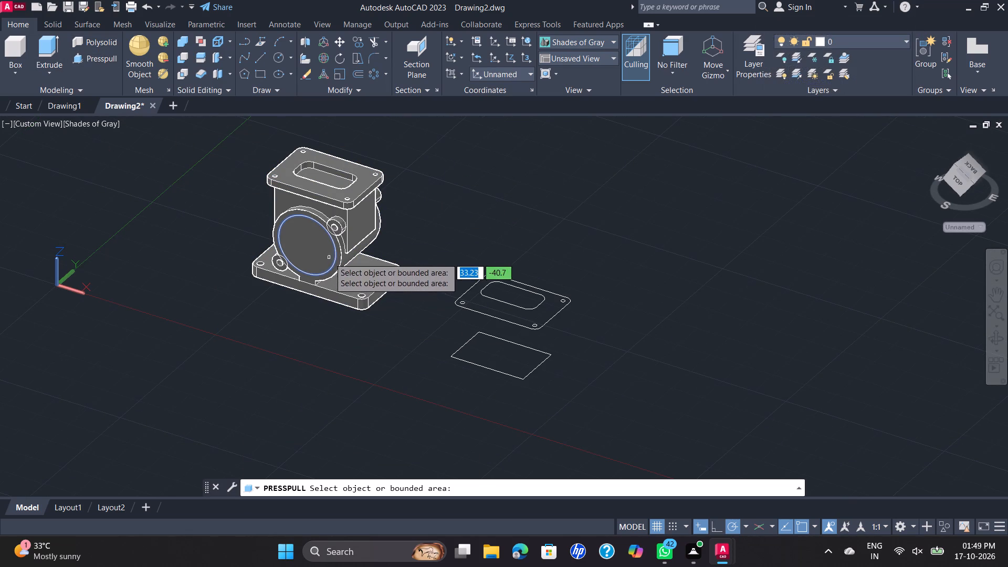
{"action": "left_click", "coordinate": [329, 258]}
{"action": "left_click", "coordinate": [474, 211]}
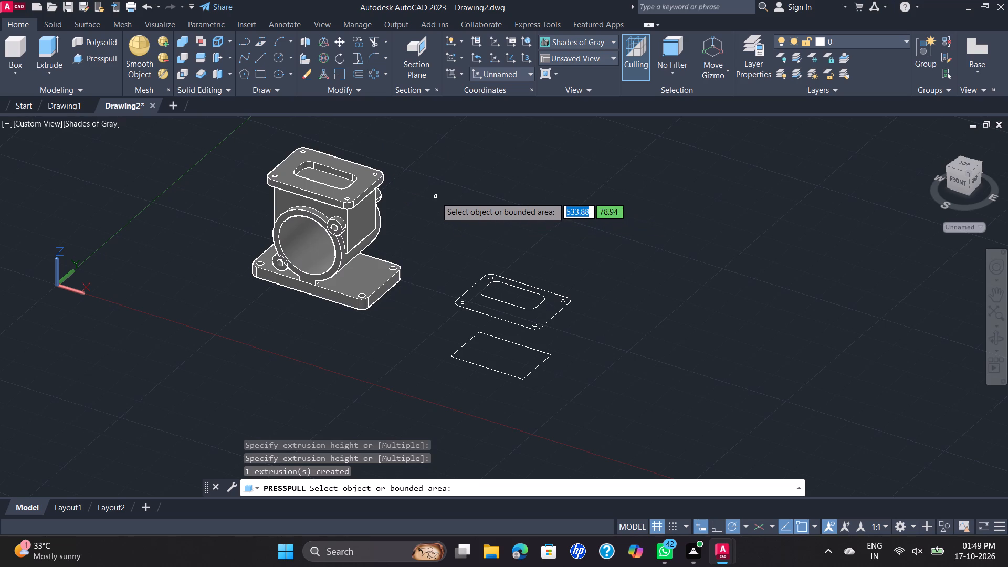
Inspect the cylinder's bore and the joined housing from the front and the rear, then leave Presspull.
{"action": "scroll", "coordinate": [314, 219], "scroll_direction": "up", "scroll_amount": 2}
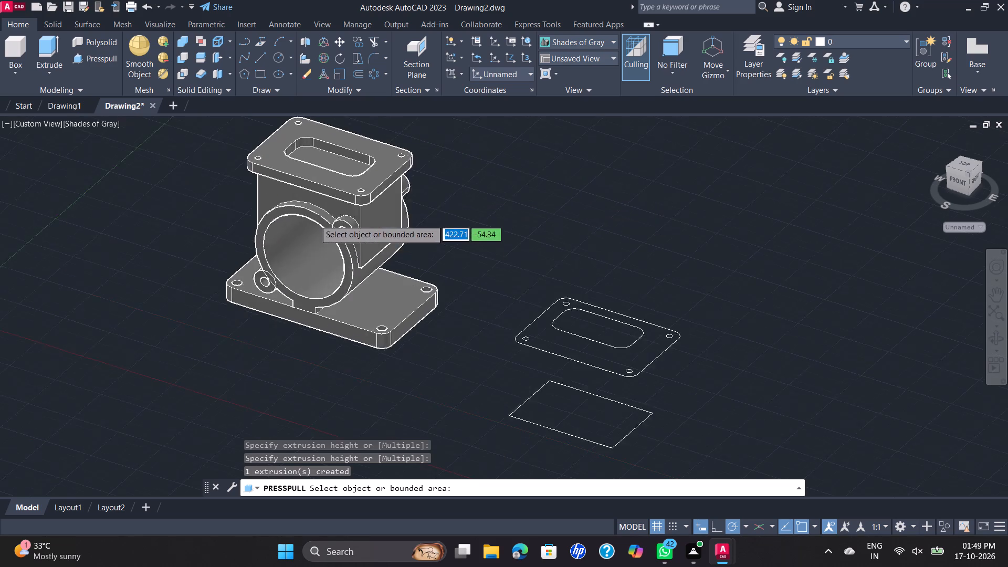
{"action": "scroll", "coordinate": [314, 219], "scroll_direction": "up", "scroll_amount": 1}
{"action": "scroll", "coordinate": [379, 239], "scroll_direction": "up", "scroll_amount": 2}
{"action": "scroll", "coordinate": [371, 268], "scroll_direction": "down", "scroll_amount": 1}
{"action": "scroll", "coordinate": [467, 237], "scroll_direction": "down", "scroll_amount": 2}
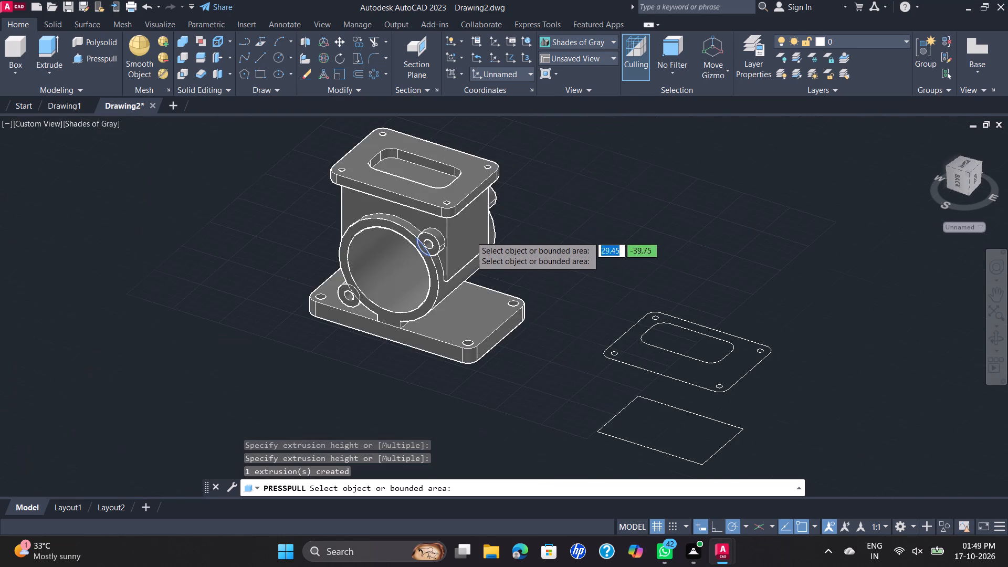
{"action": "scroll", "coordinate": [517, 218], "scroll_direction": "down", "scroll_amount": 1}
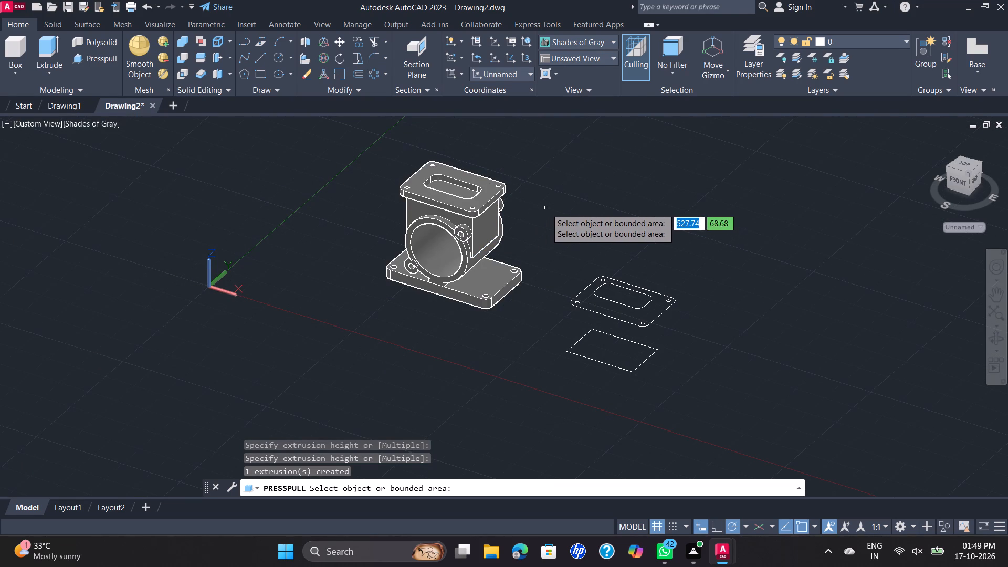
{"action": "middle_click_drag", "start_coordinate": [546, 208], "coordinate": [369, 201], "text": "shift"}
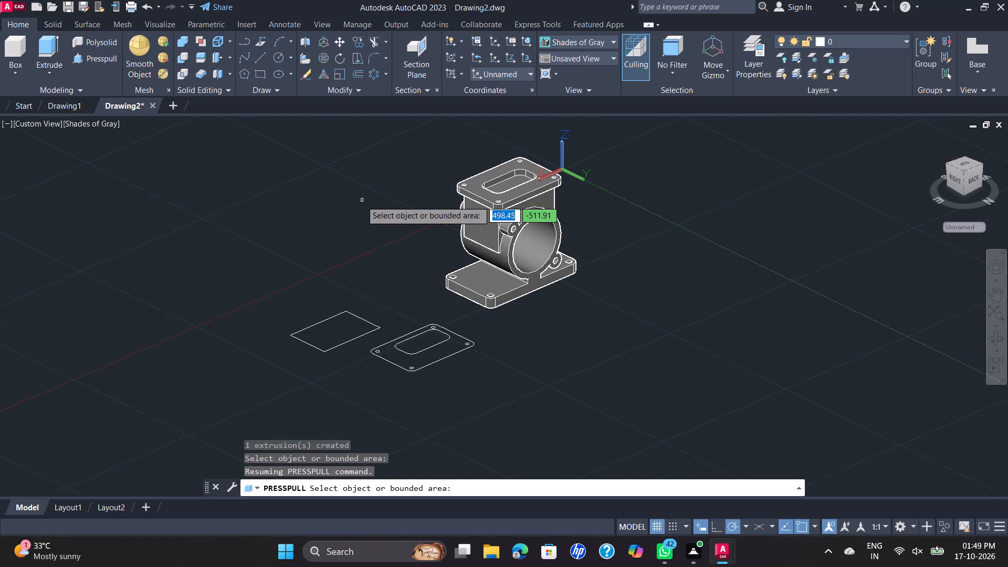
{"action": "scroll", "coordinate": [499, 260], "scroll_direction": "up", "scroll_amount": 4}
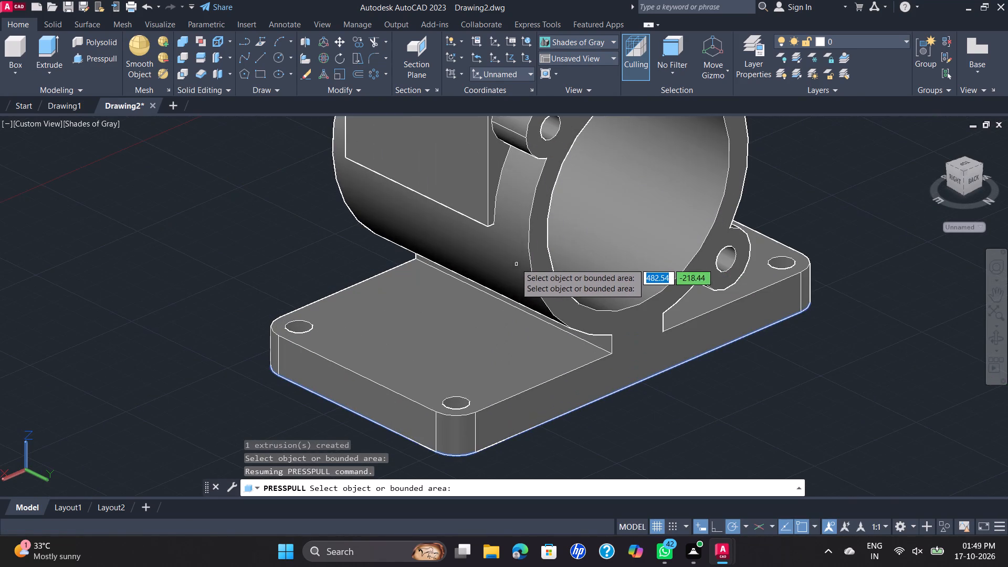
{"action": "scroll", "coordinate": [597, 313], "scroll_direction": "down", "scroll_amount": 2}
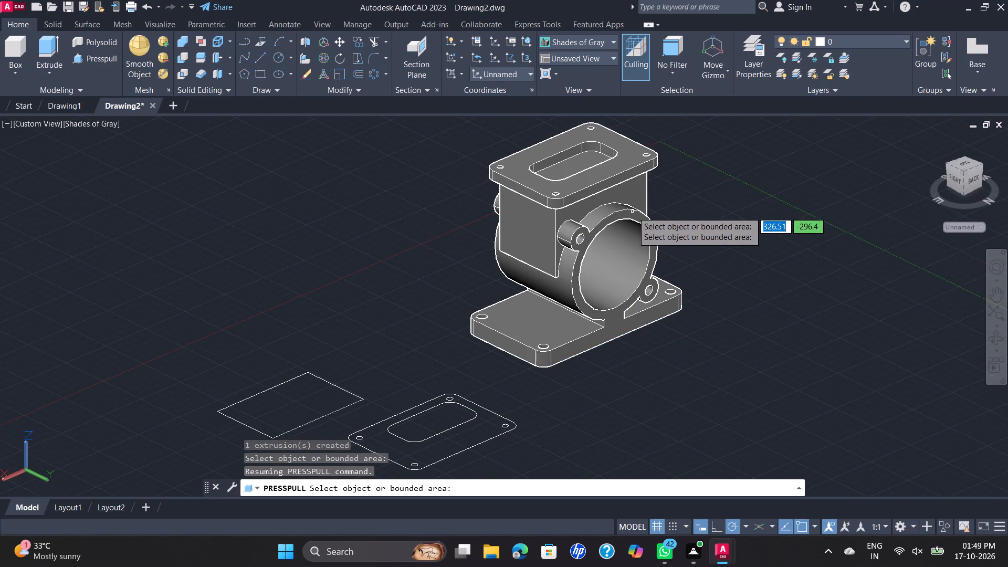
{"action": "scroll", "coordinate": [654, 211], "scroll_direction": "up", "scroll_amount": 1}
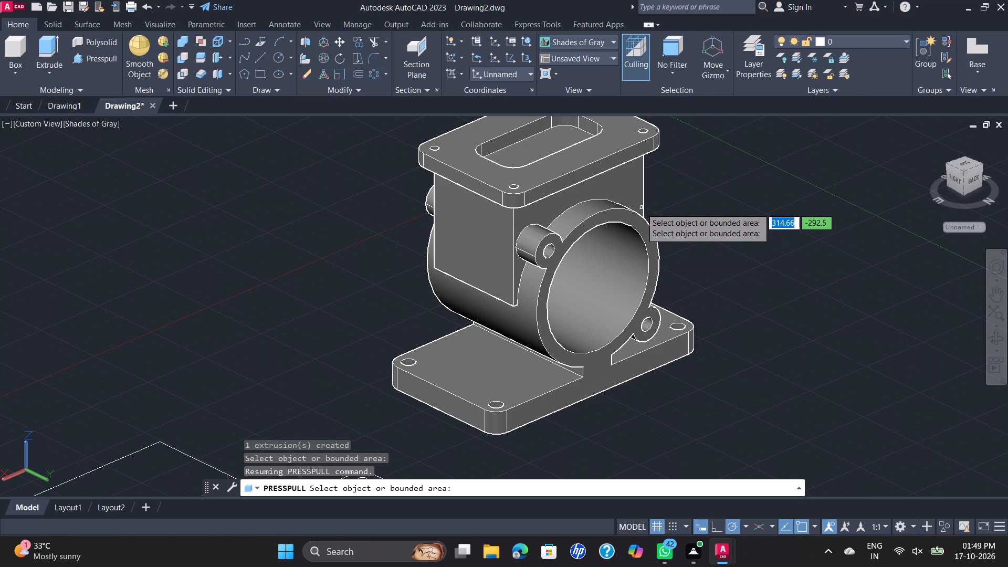
{"action": "scroll", "coordinate": [698, 232], "scroll_direction": "down", "scroll_amount": 1}
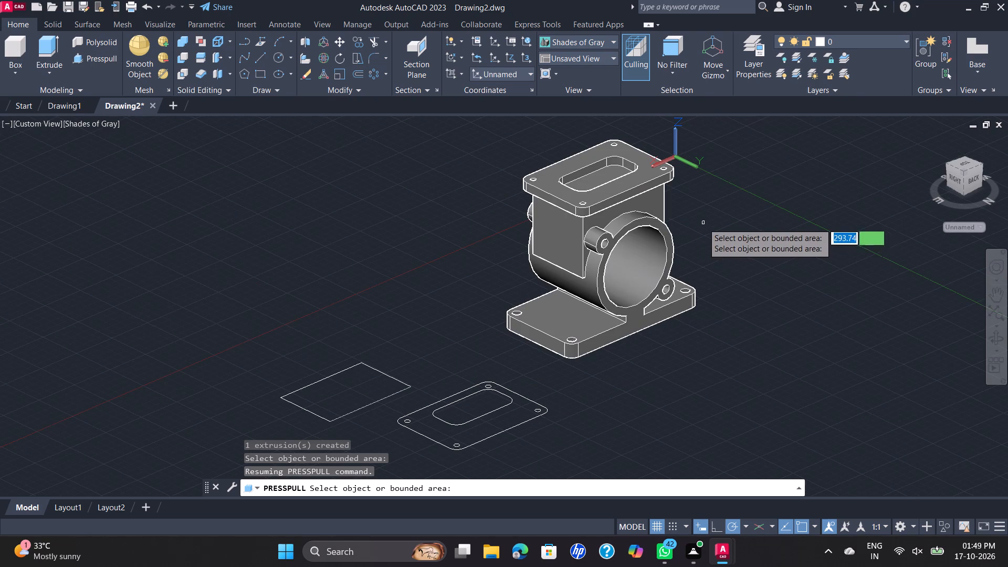
{"action": "key", "text": "Escape"}
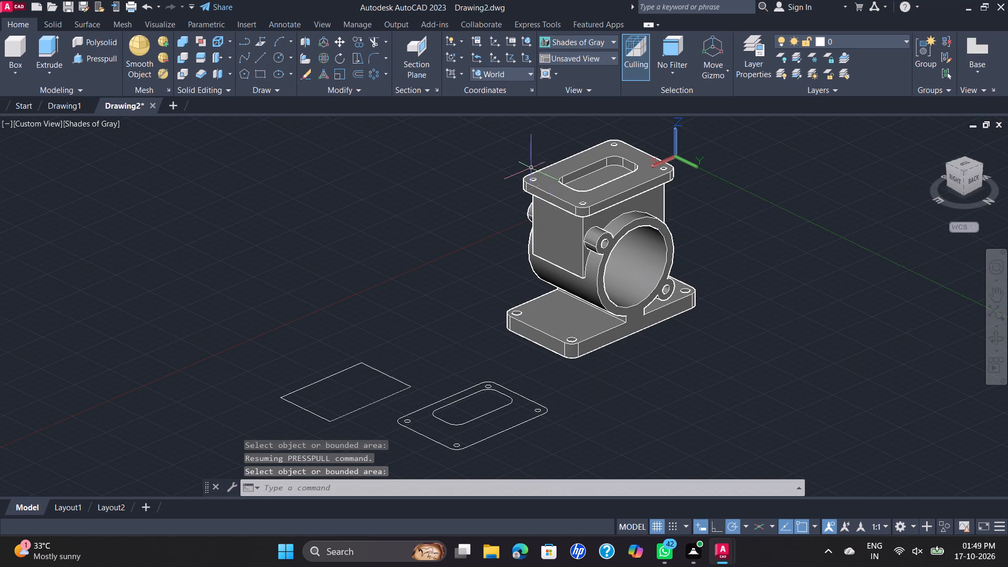
Set the view to Bottom with the 2D Wireframe visual style.
{"action": "left_click", "coordinate": [39, 125]}
{"action": "left_click", "coordinate": [94, 173]}
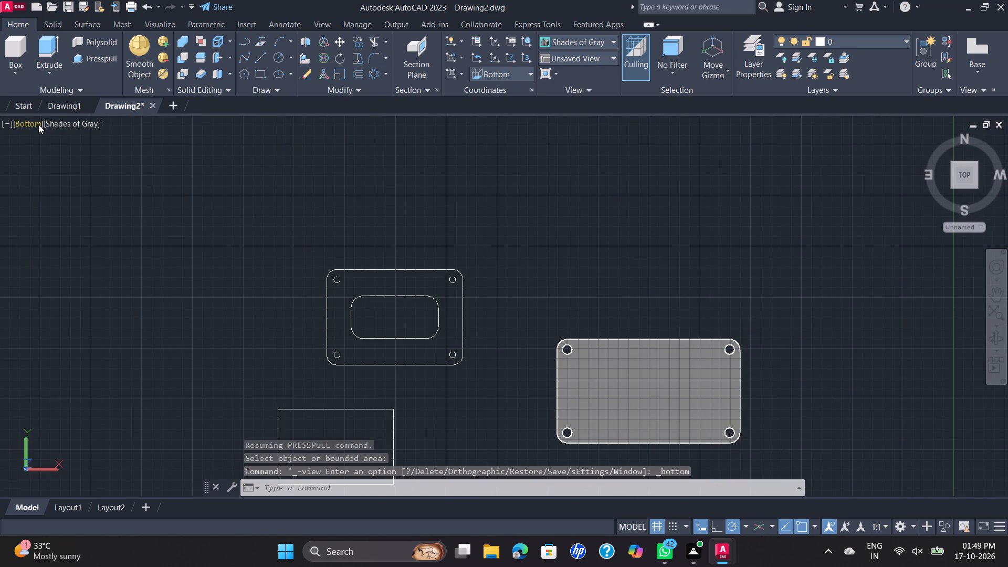
{"action": "left_click", "coordinate": [59, 127]}
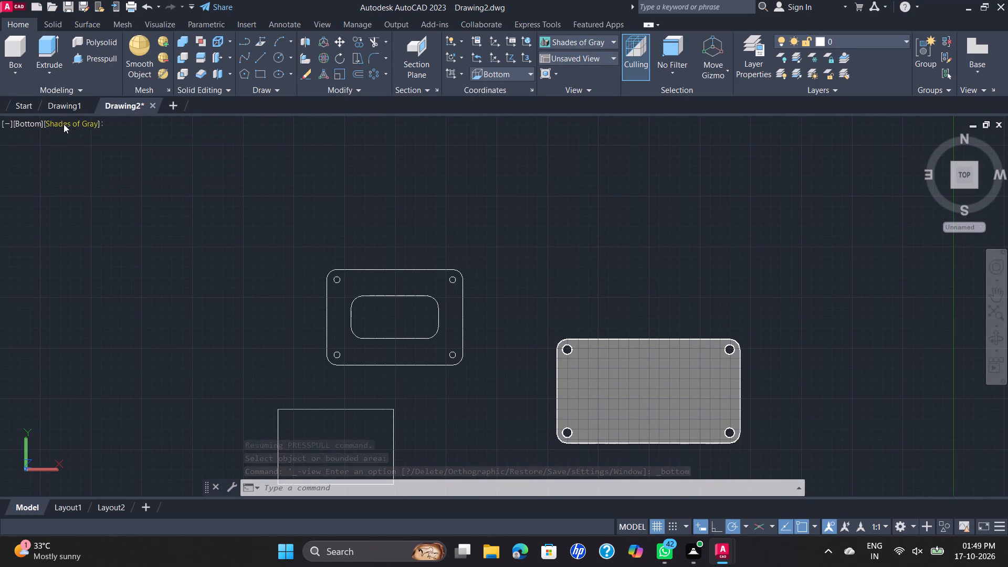
{"action": "left_click", "coordinate": [120, 154]}
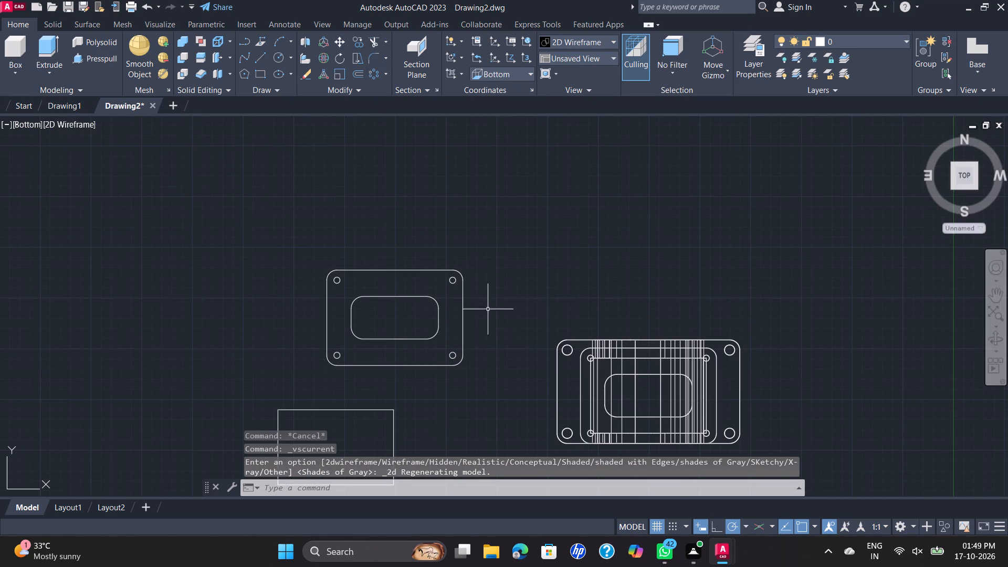
Draw a 42-long reference line across the housing's slot between the midpoints of its two long edges.
{"action": "scroll", "coordinate": [645, 374], "scroll_direction": "up", "scroll_amount": 1}
{"action": "middle_click_drag", "start_coordinate": [654, 382], "coordinate": [473, 278]}
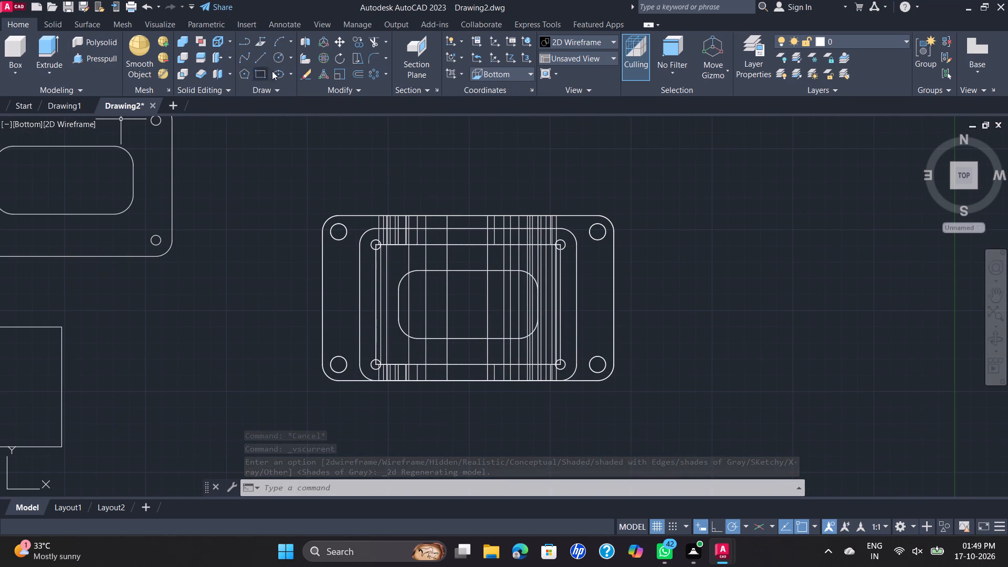
{"action": "left_click", "coordinate": [276, 55]}
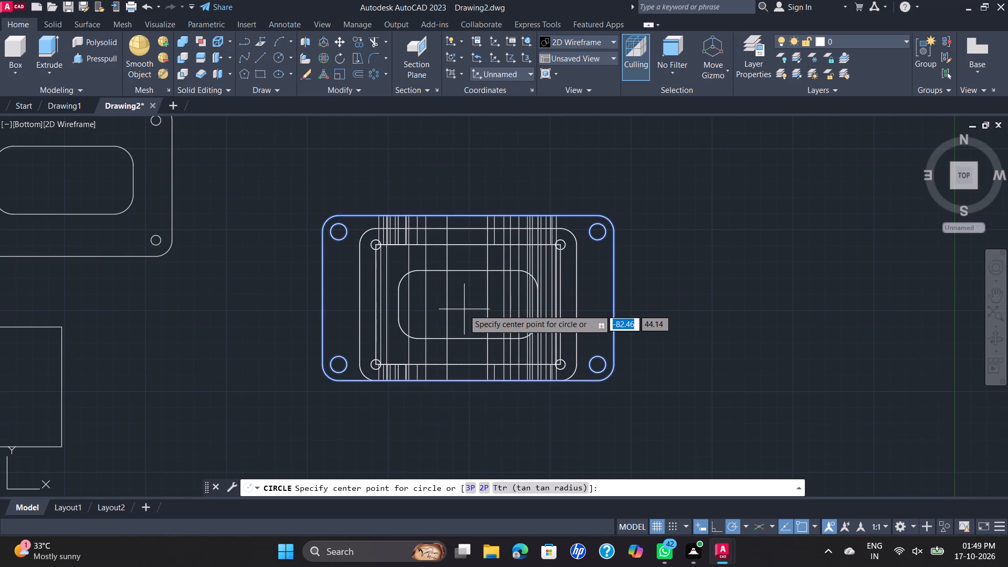
{"action": "key", "text": "Escape"}
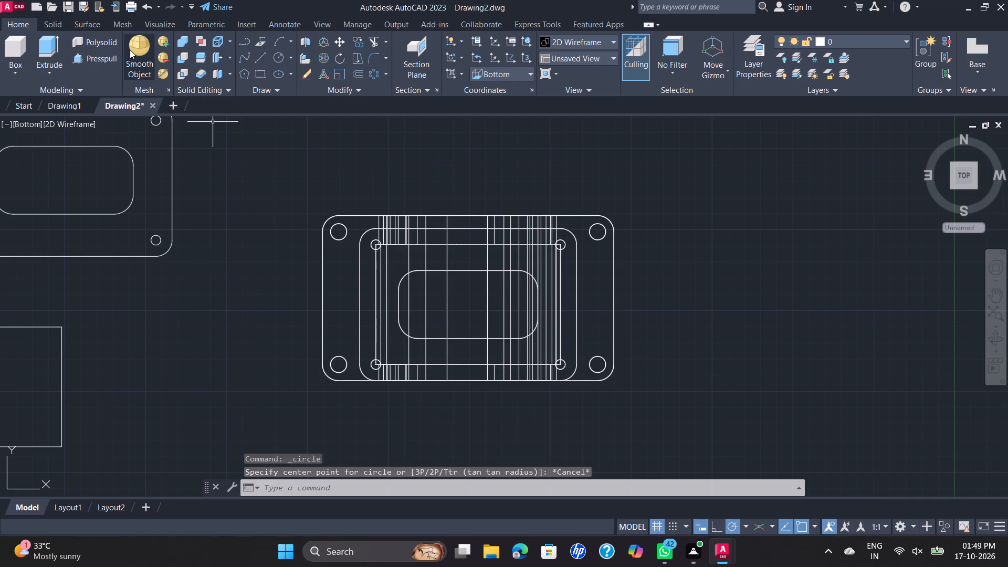
{"action": "left_click", "coordinate": [258, 59]}
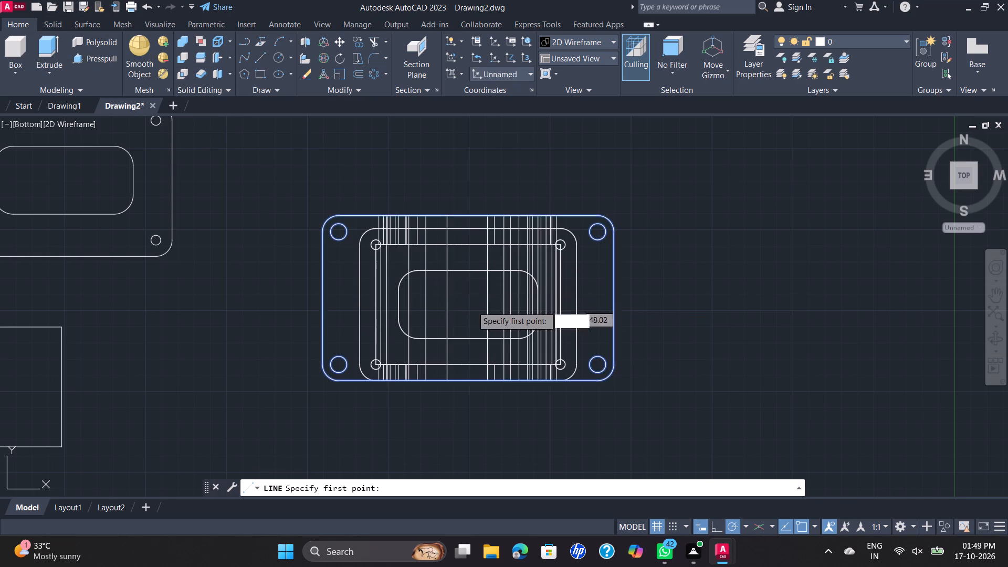
{"action": "scroll", "coordinate": [473, 274], "scroll_direction": "up", "scroll_amount": 1}
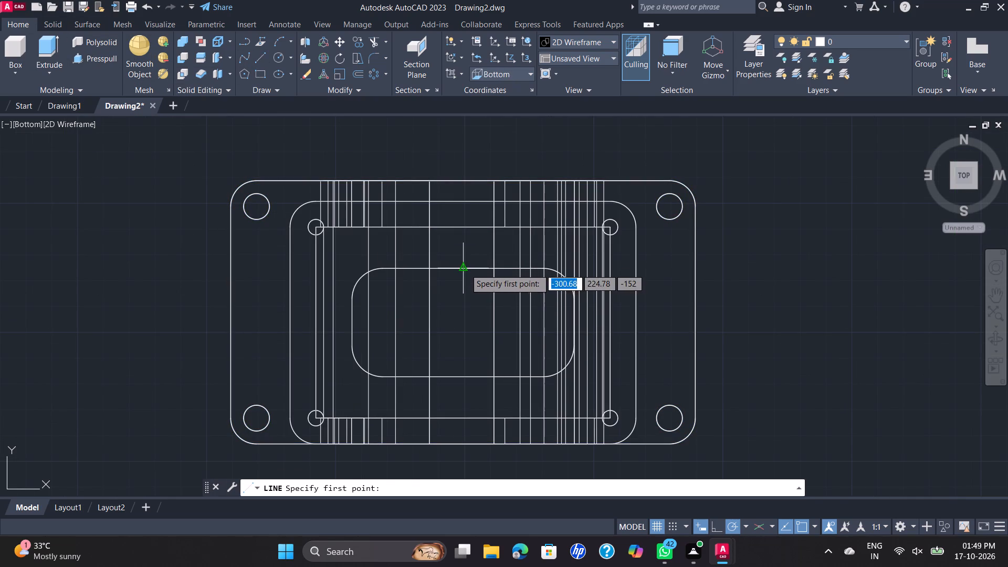
{"action": "left_click", "coordinate": [465, 269]}
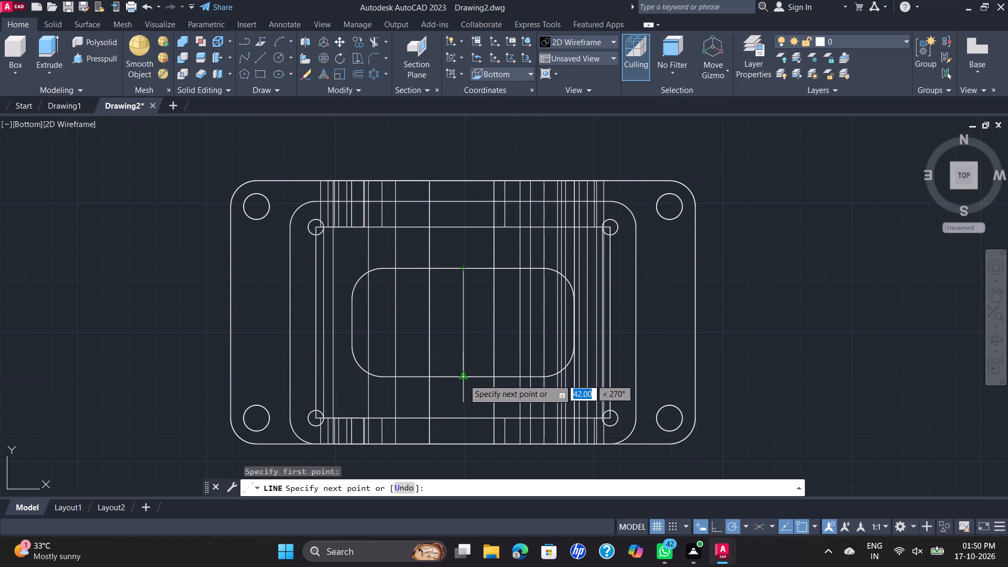
{"action": "left_click", "coordinate": [464, 376]}
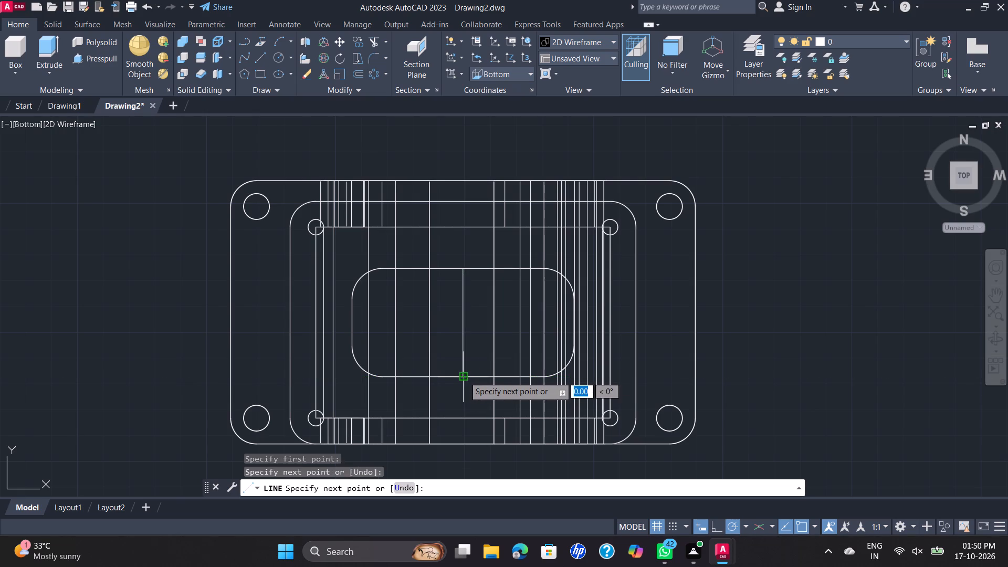
{"action": "key", "text": "Escape"}
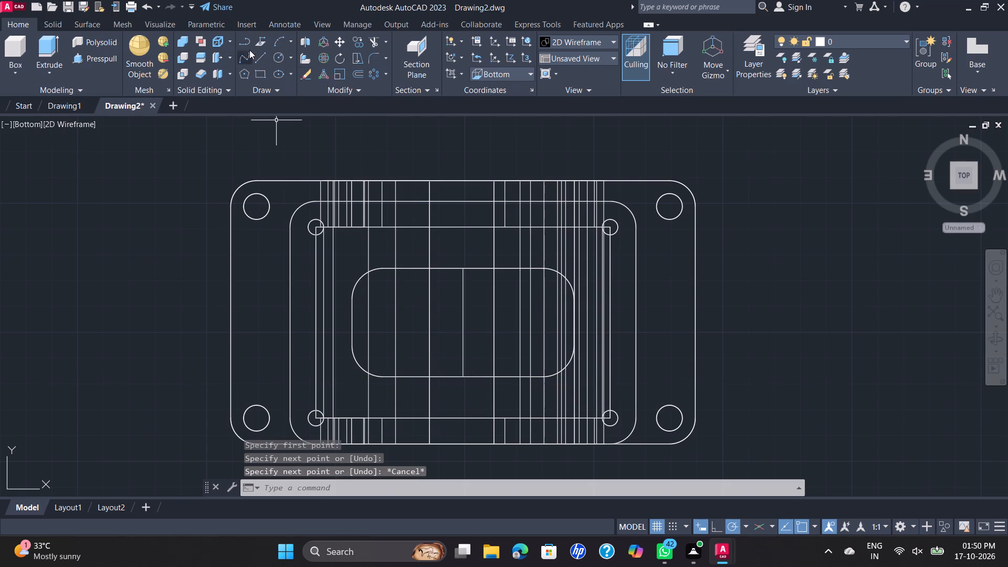
Draw a circle of radius 10 centred on the midpoint of the slot's reference line.
{"action": "left_click", "coordinate": [276, 58]}
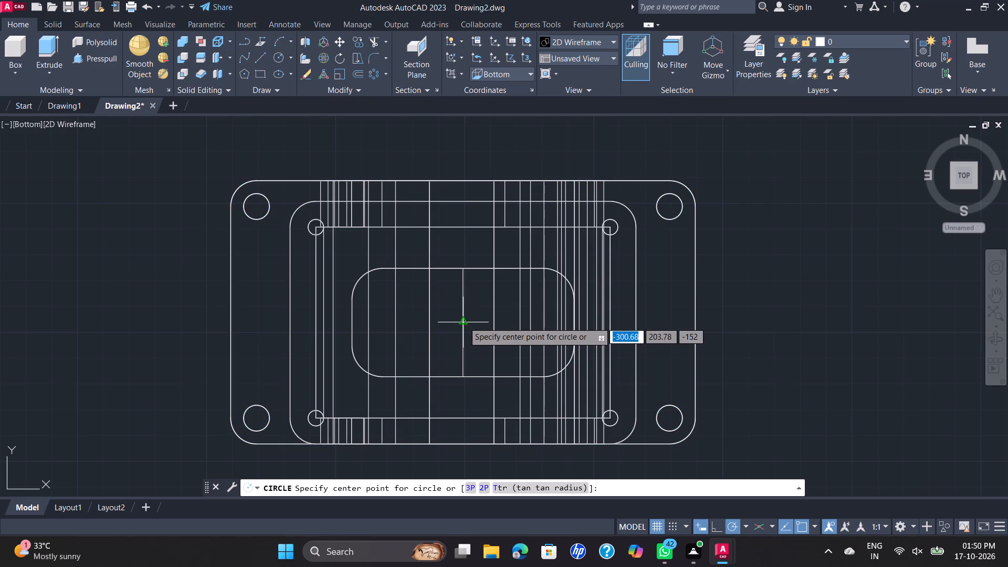
{"action": "left_click", "coordinate": [463, 322]}
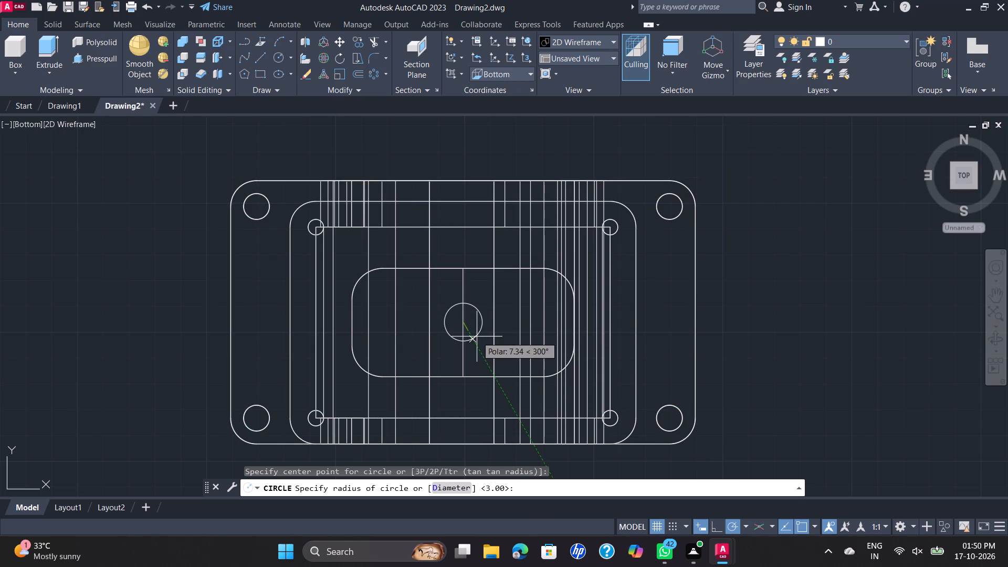
{"action": "type", "text": "10"}
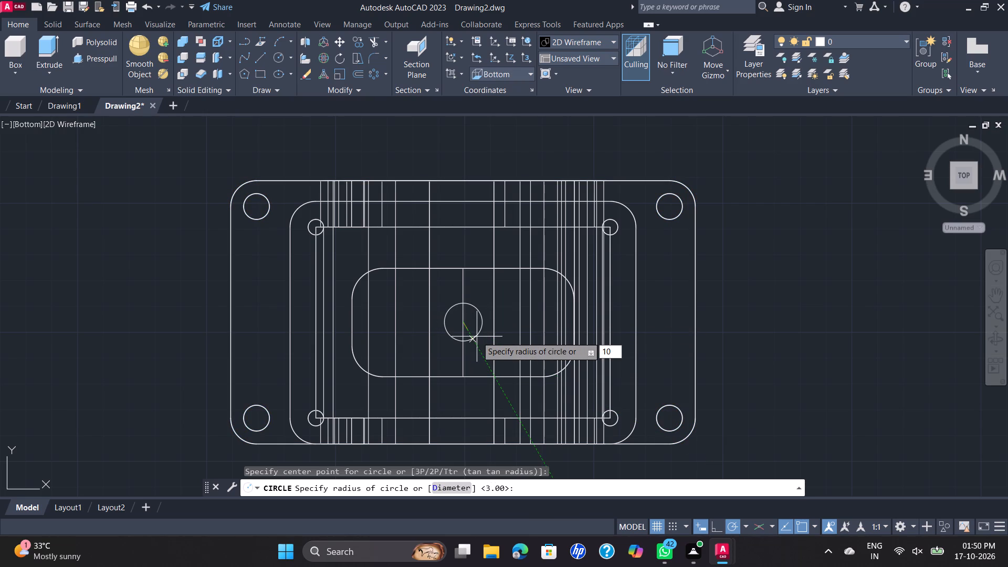
{"action": "key", "text": "Return"}
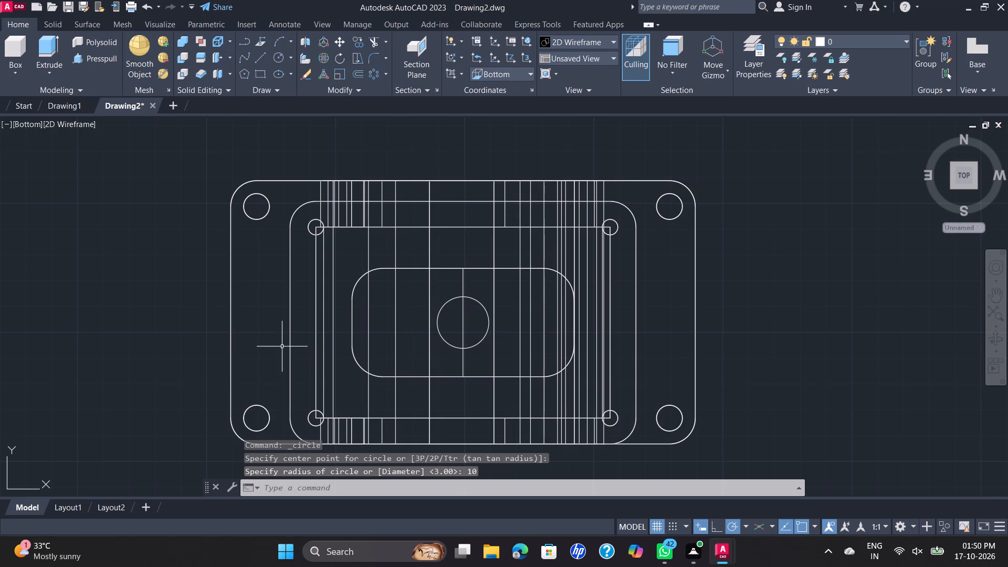
Delete the reference line across the slot.
{"action": "left_click", "coordinate": [463, 329]}
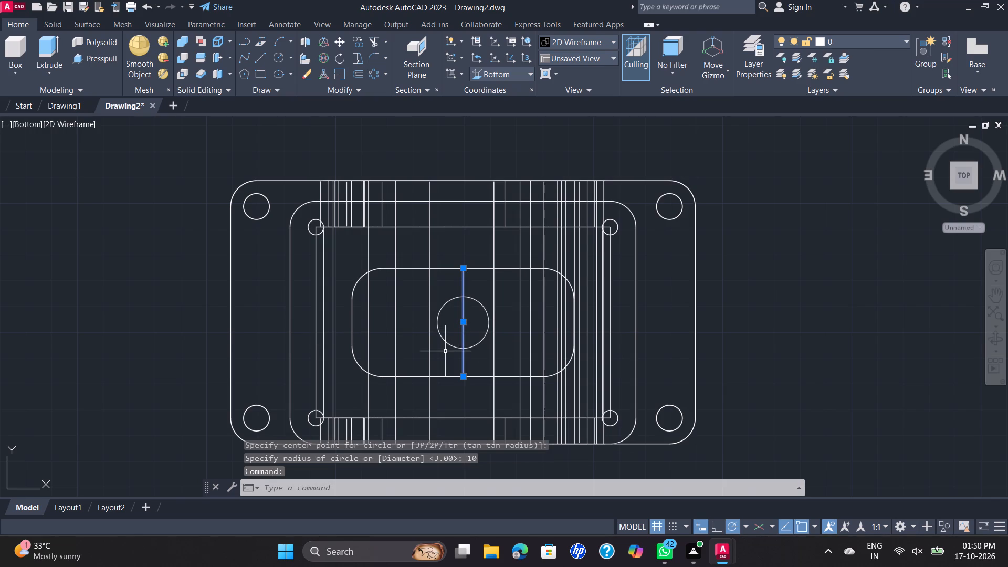
{"action": "key", "text": "Delete"}
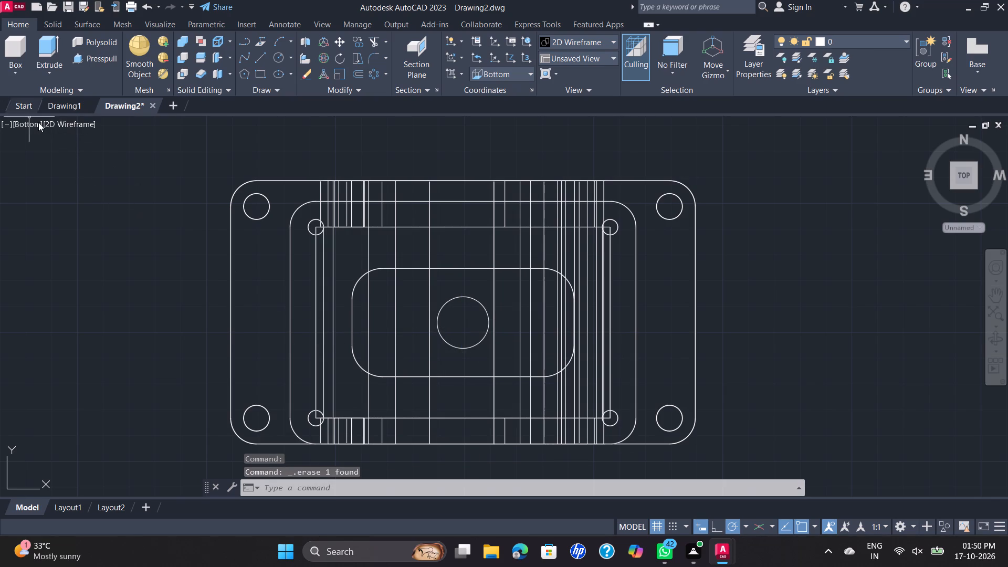
Set the view to SE Isometric with the Shades of Gray visual style.
{"action": "left_click", "coordinate": [38, 122]}
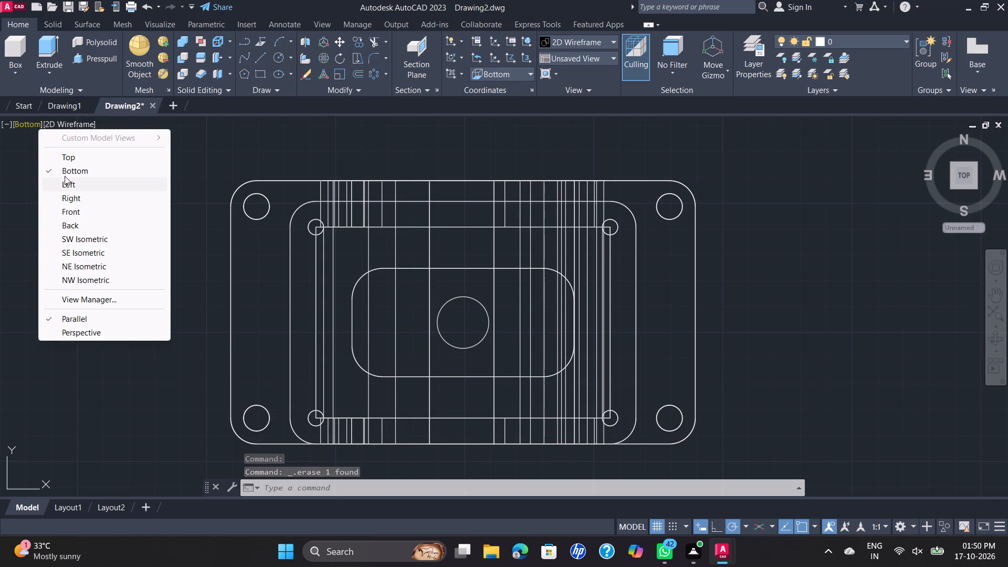
{"action": "left_click", "coordinate": [106, 257]}
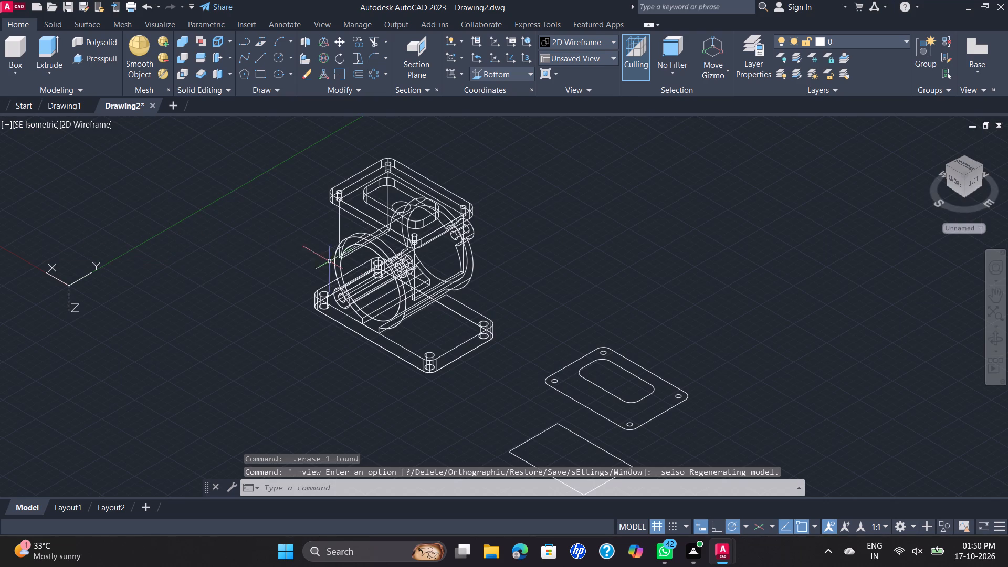
{"action": "left_click", "coordinate": [76, 123]}
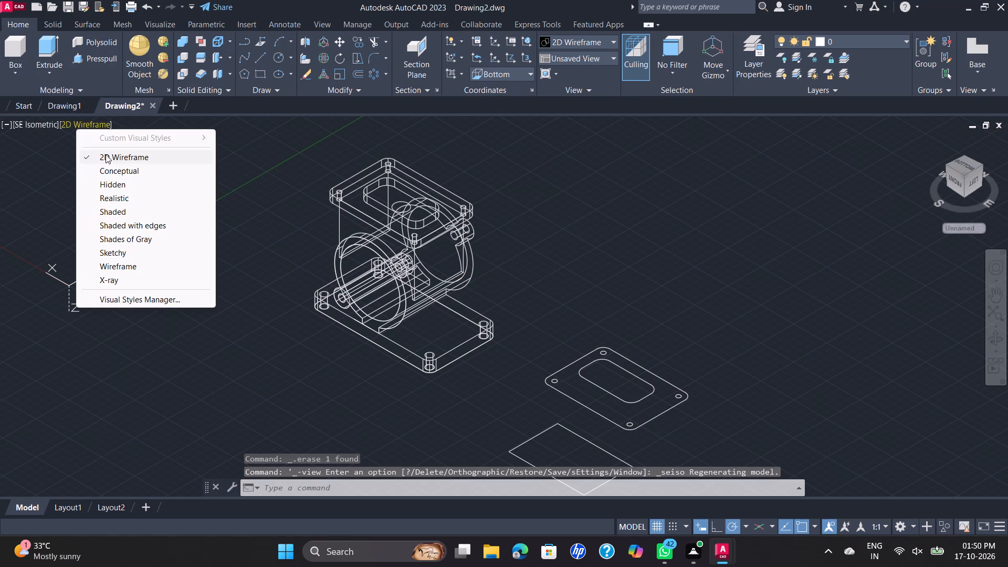
{"action": "left_click", "coordinate": [156, 236]}
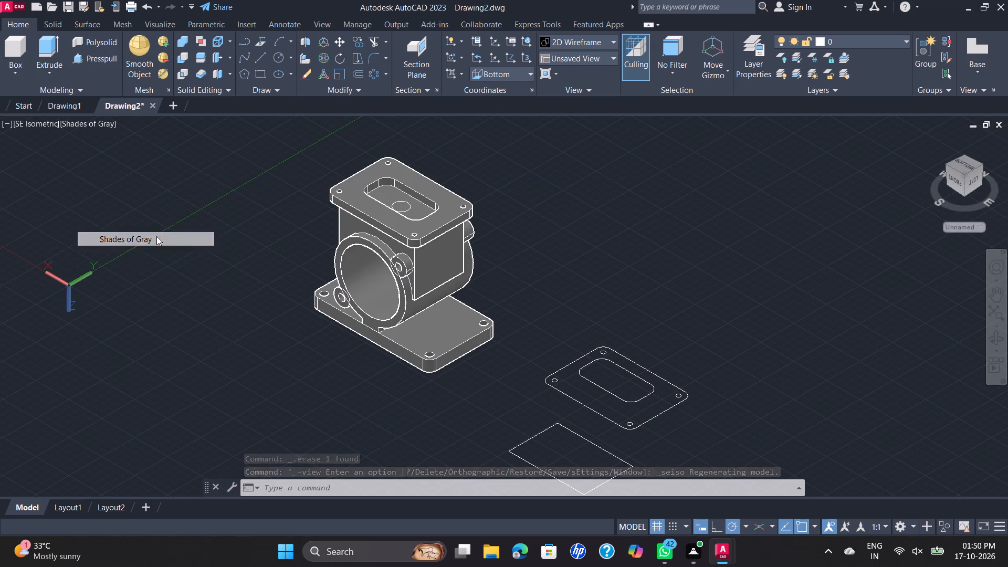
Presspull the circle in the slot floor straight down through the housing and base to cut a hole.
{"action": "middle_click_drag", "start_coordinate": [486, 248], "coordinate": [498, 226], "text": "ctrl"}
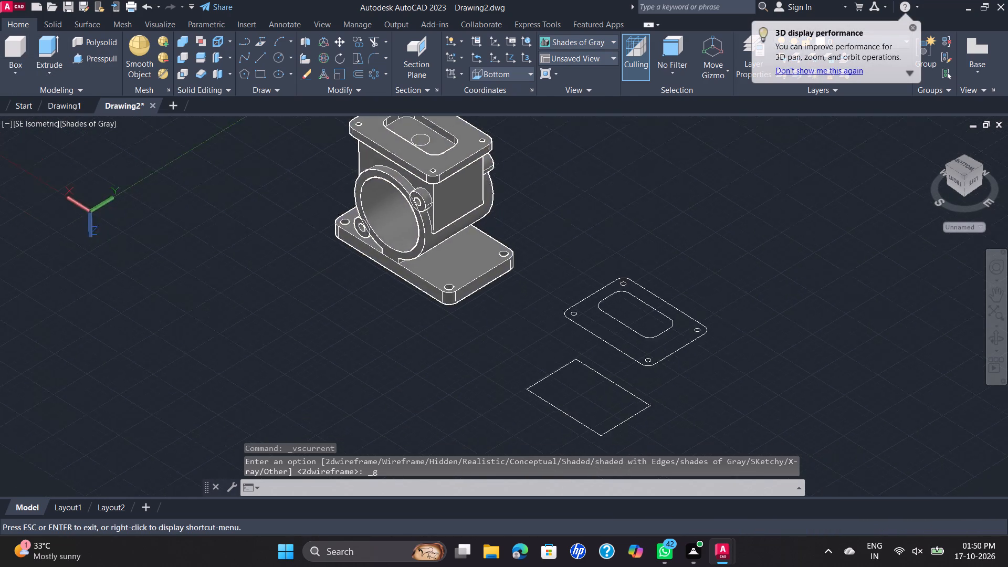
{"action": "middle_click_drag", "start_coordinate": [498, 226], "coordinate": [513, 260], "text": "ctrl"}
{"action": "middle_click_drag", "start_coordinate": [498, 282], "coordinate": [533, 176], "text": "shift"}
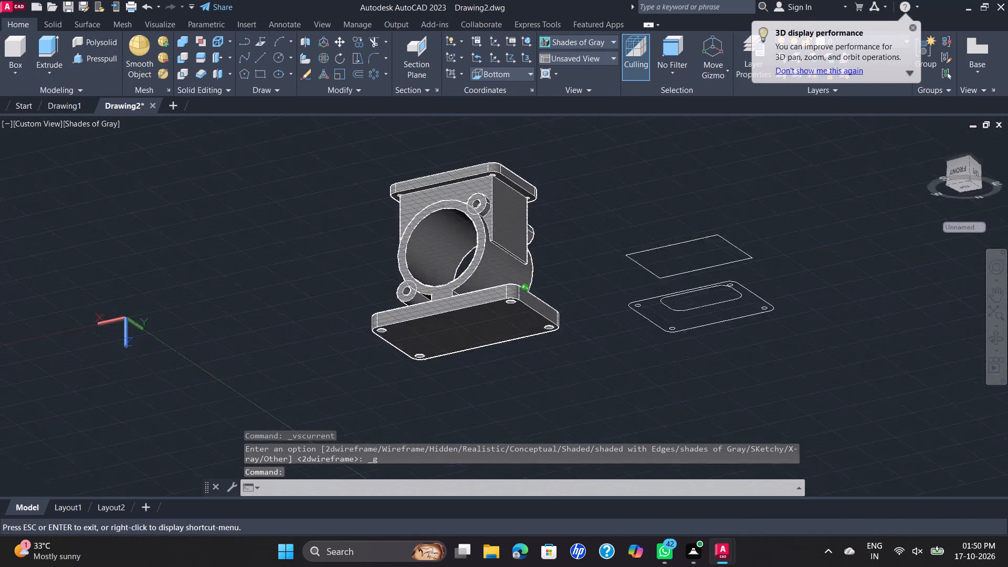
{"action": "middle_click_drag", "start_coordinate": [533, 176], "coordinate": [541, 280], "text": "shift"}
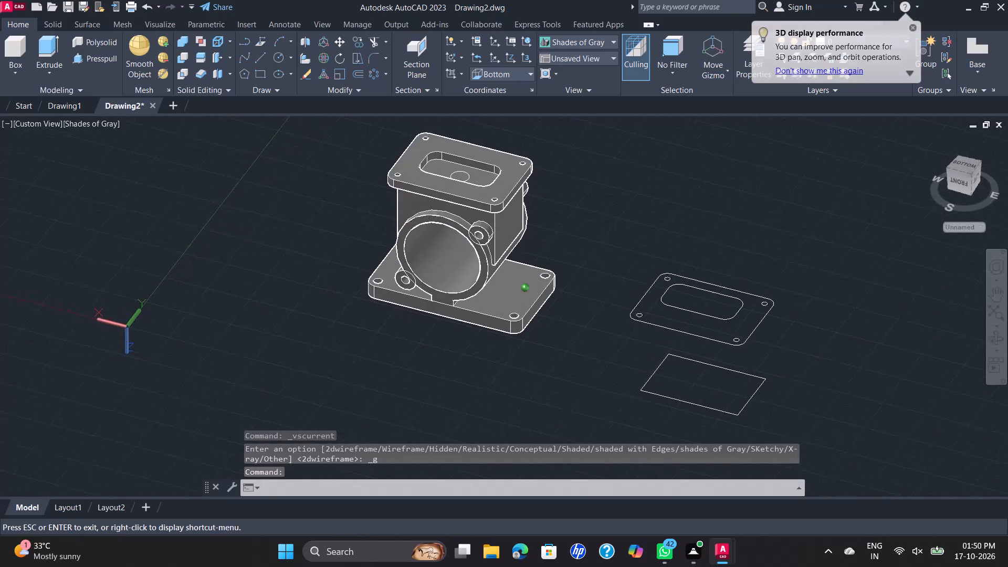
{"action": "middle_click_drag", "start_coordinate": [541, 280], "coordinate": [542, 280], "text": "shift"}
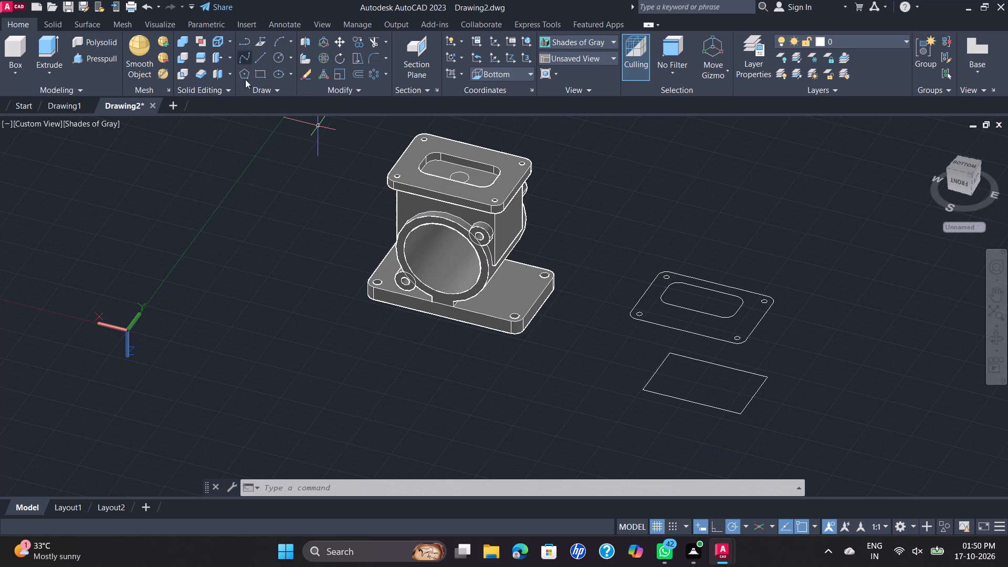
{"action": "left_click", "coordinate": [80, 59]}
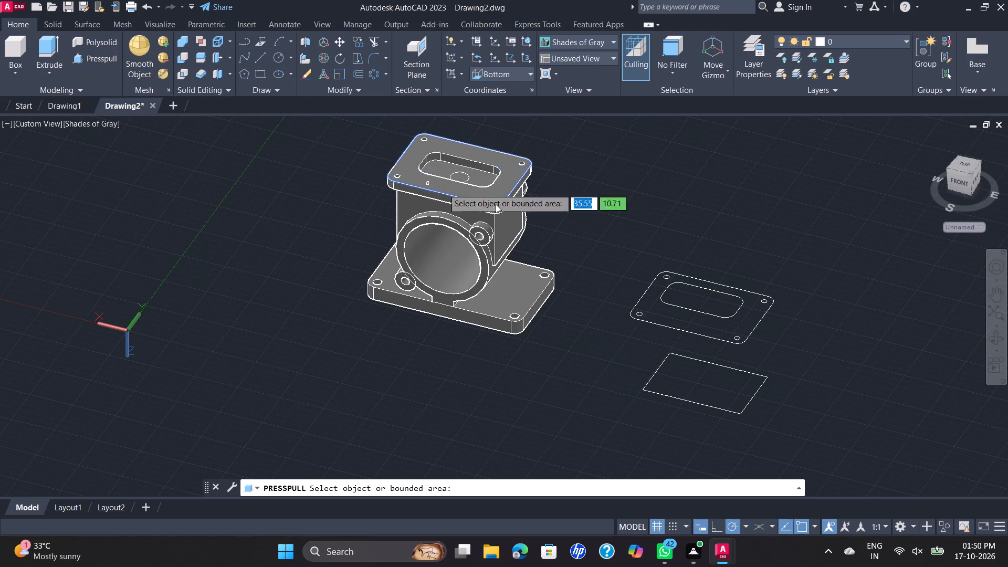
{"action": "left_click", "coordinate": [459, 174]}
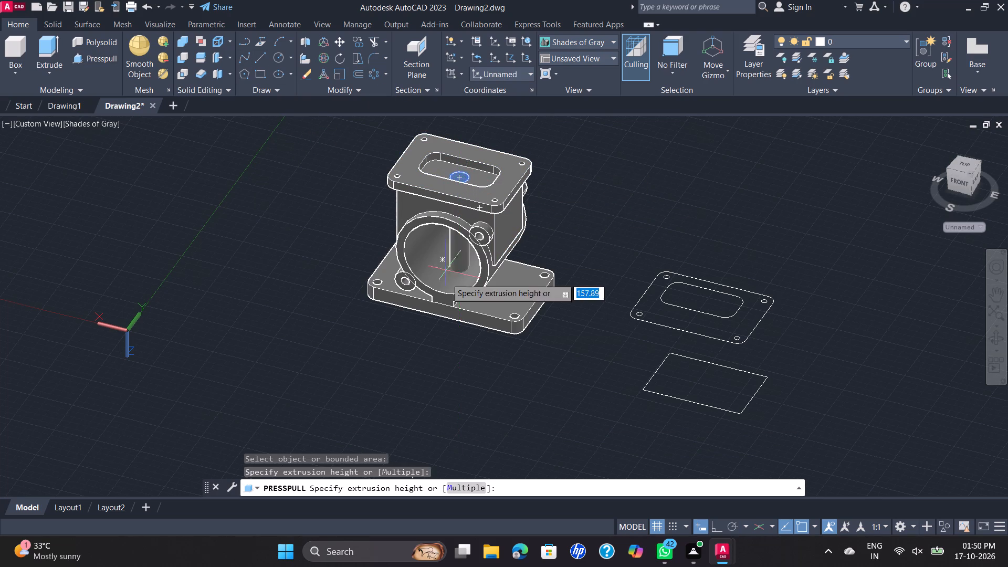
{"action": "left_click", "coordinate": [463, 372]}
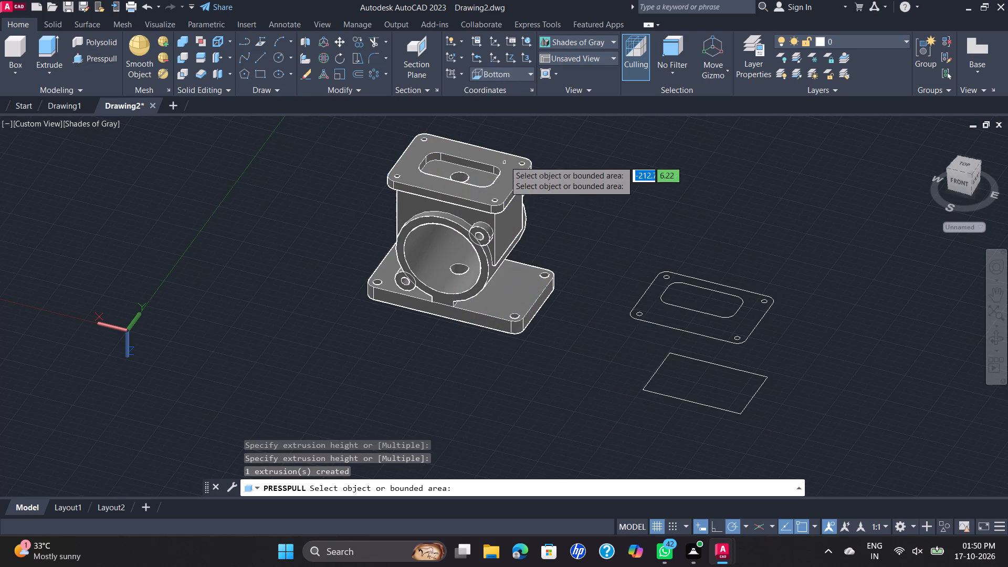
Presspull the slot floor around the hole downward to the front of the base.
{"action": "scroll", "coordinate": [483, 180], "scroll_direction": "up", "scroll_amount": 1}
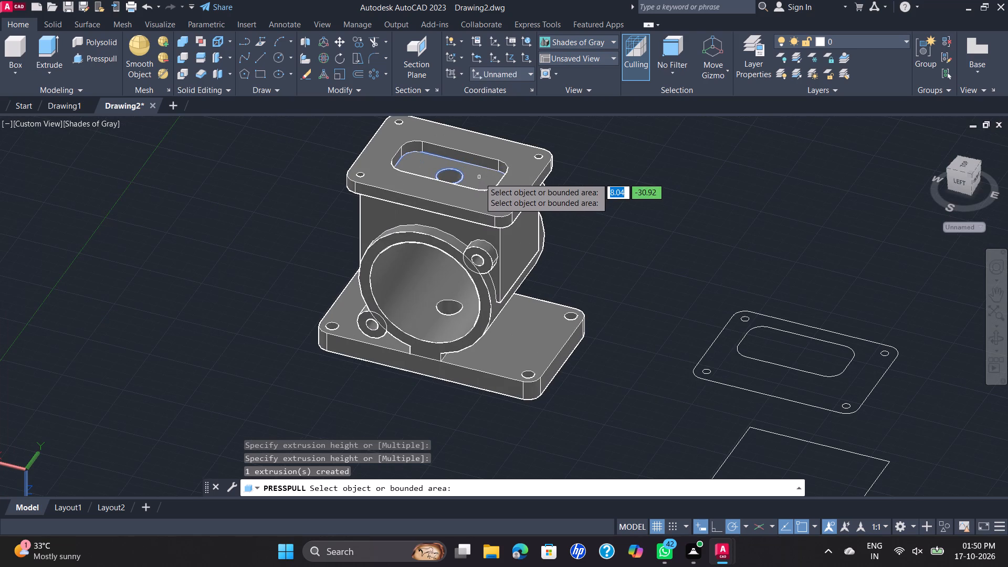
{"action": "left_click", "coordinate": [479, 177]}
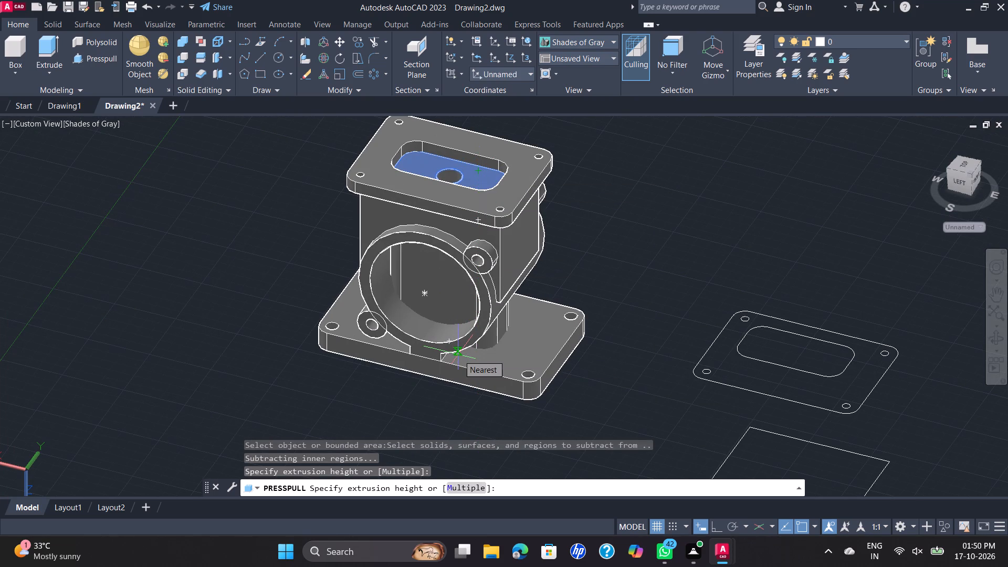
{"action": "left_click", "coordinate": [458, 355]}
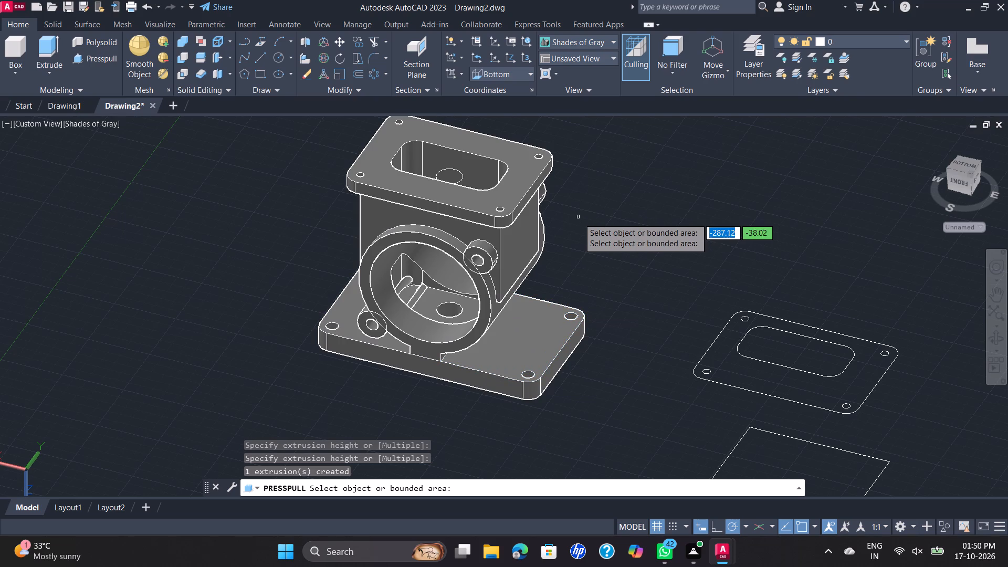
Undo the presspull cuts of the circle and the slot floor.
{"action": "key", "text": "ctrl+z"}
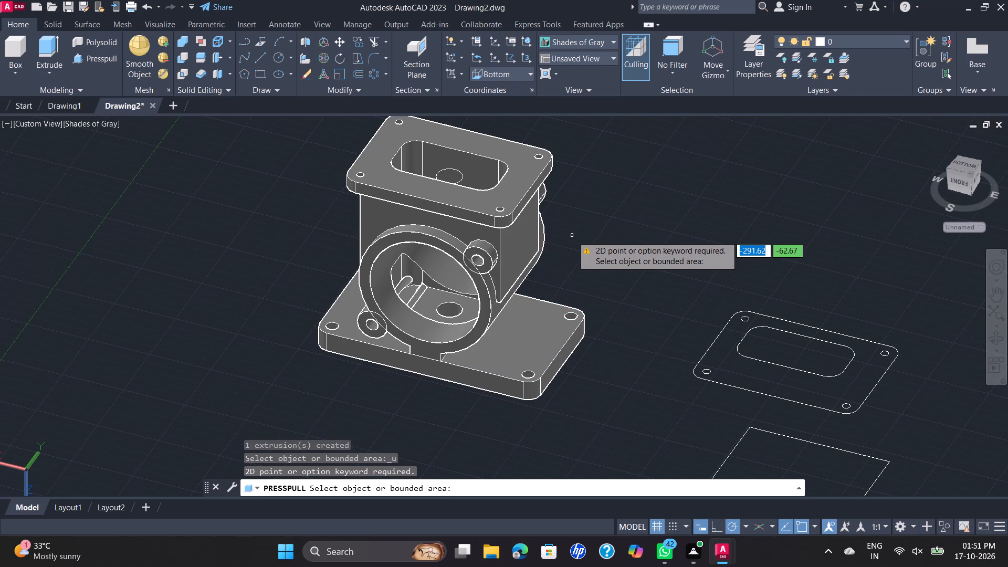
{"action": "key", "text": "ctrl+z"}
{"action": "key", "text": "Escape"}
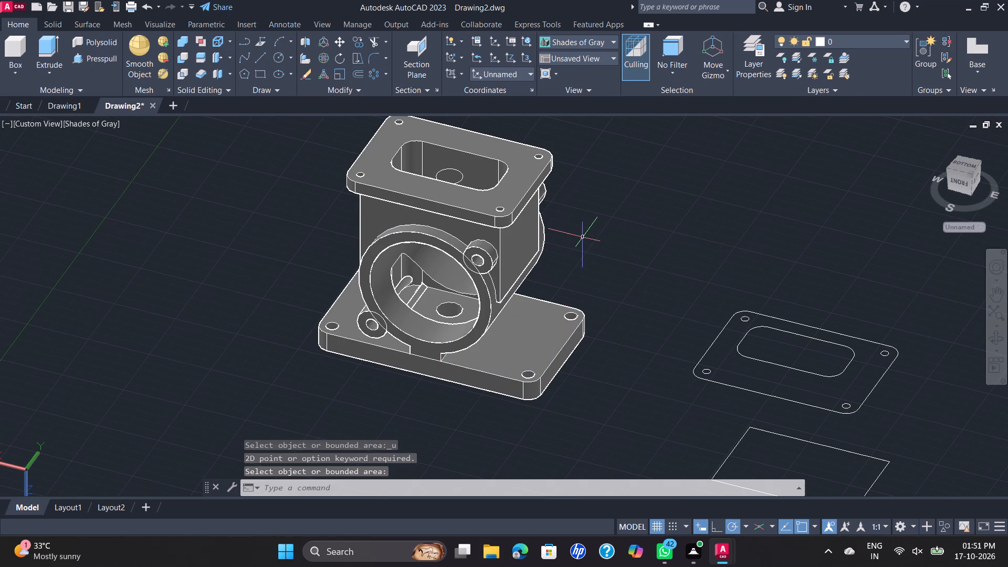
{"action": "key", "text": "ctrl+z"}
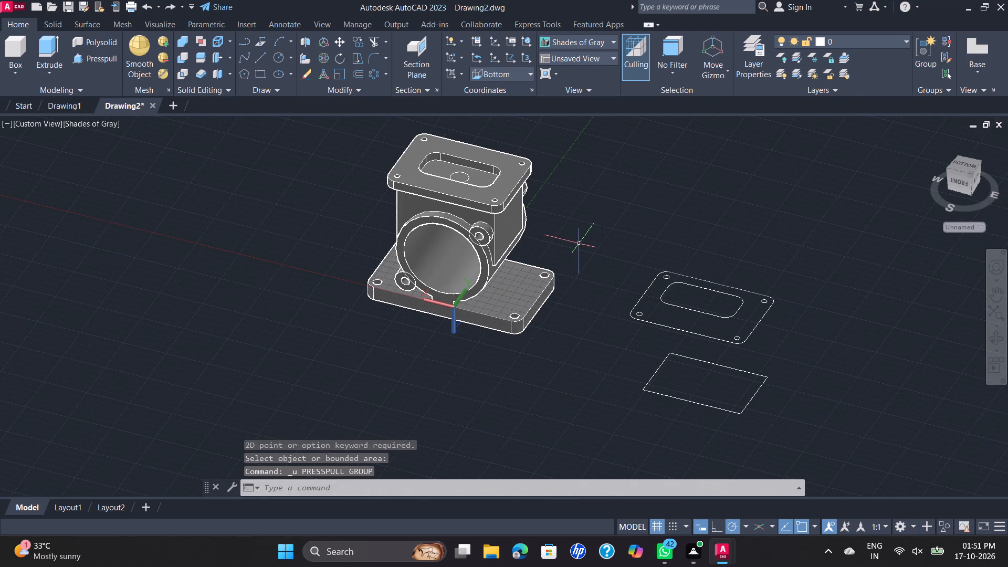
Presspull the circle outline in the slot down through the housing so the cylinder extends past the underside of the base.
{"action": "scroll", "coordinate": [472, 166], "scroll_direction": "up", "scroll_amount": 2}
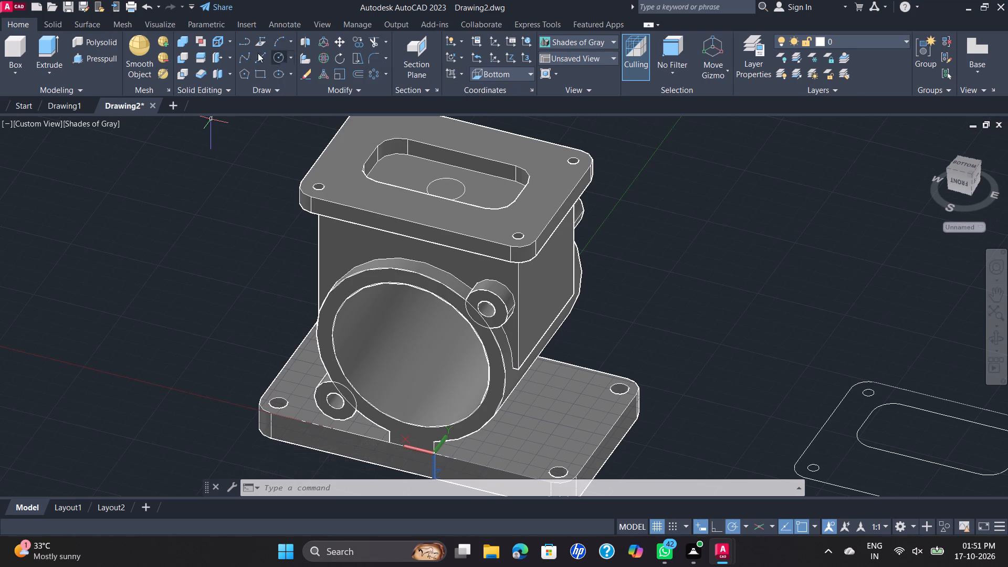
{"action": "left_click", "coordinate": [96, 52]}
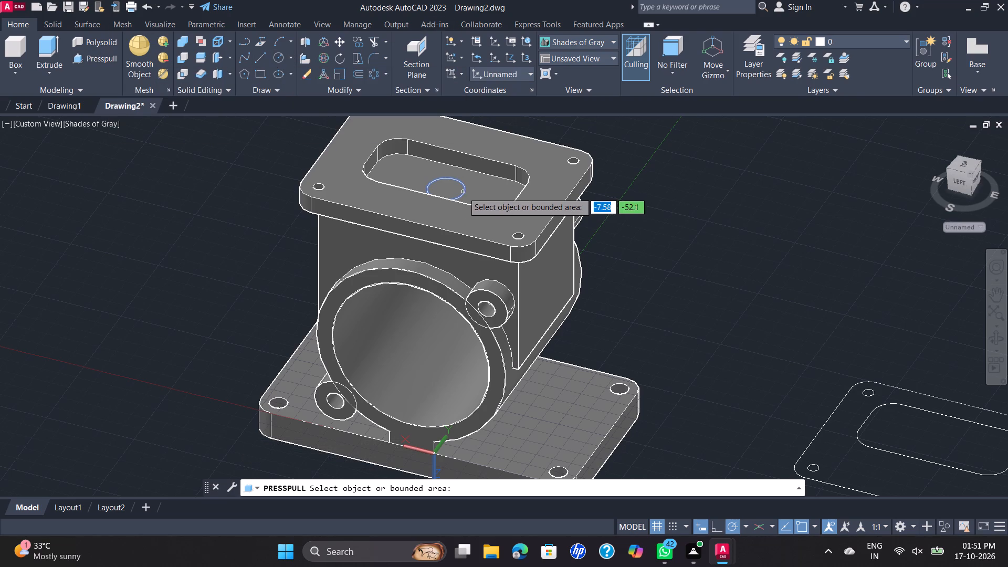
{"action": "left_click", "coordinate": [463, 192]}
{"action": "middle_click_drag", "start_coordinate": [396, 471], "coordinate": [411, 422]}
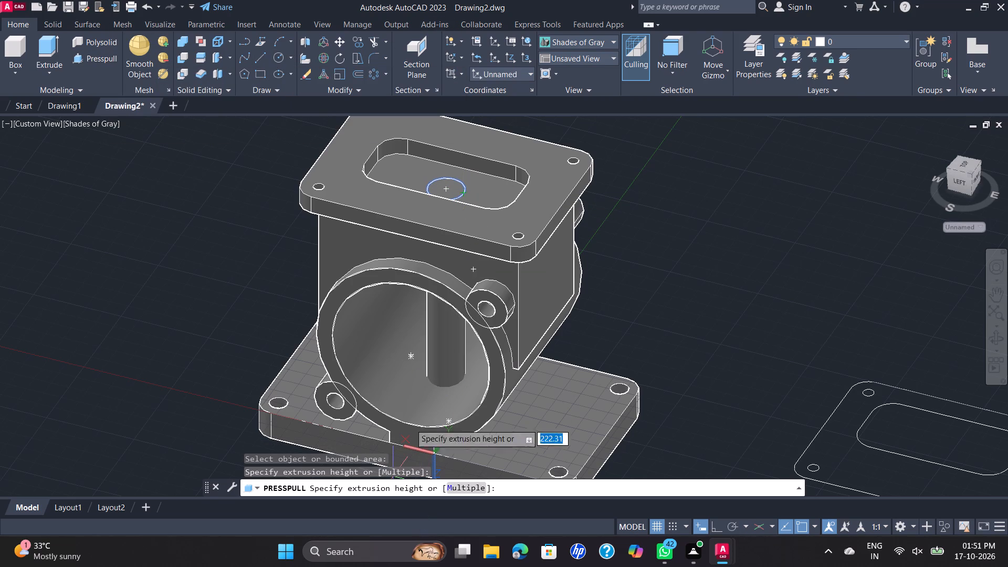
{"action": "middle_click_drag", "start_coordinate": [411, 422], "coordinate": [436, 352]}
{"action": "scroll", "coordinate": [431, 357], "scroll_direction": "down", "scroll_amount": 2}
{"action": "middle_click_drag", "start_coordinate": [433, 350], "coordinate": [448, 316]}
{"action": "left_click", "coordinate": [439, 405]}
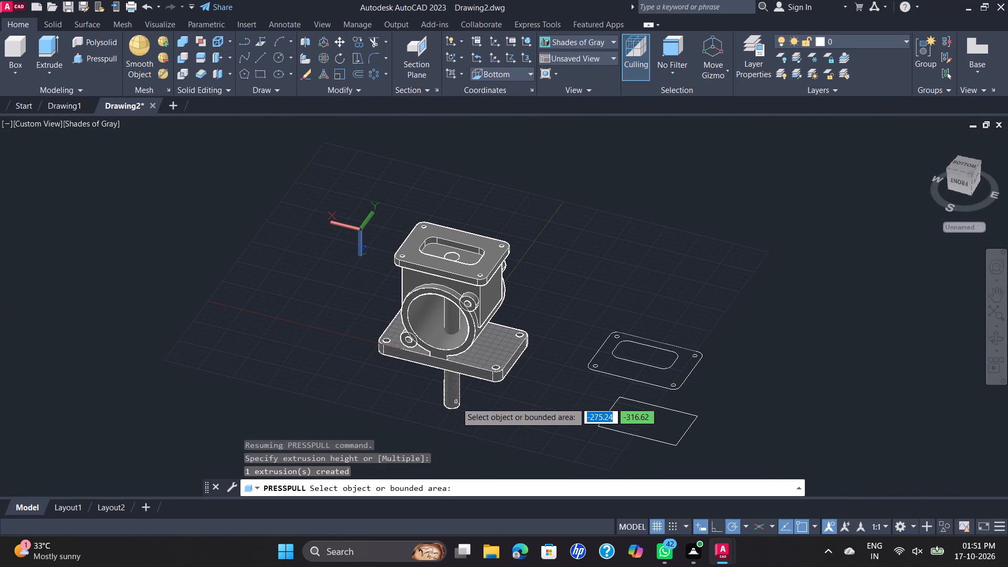
Presspull the circular area in the slot floor down past the base to cut a through hole in the housing.
{"action": "left_click", "coordinate": [454, 257]}
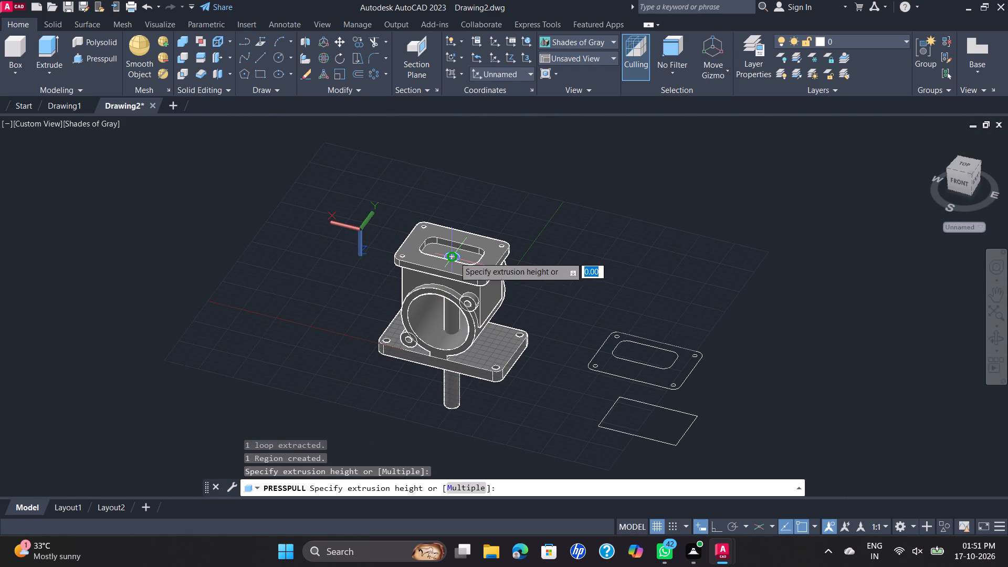
{"action": "left_click_drag", "start_coordinate": [432, 492], "coordinate": [436, 479]}
{"action": "left_click", "coordinate": [451, 434]}
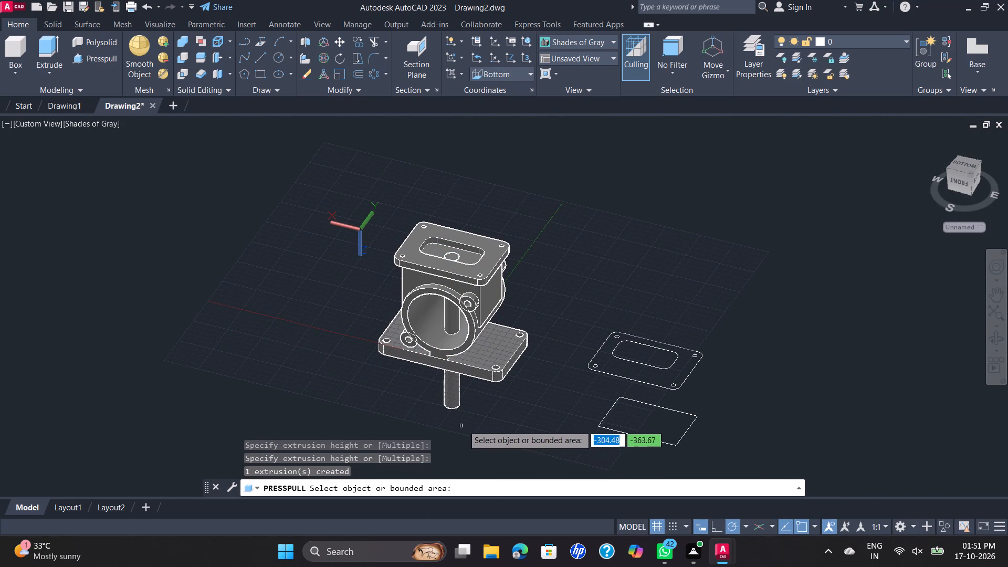
{"action": "key", "text": "Escape"}
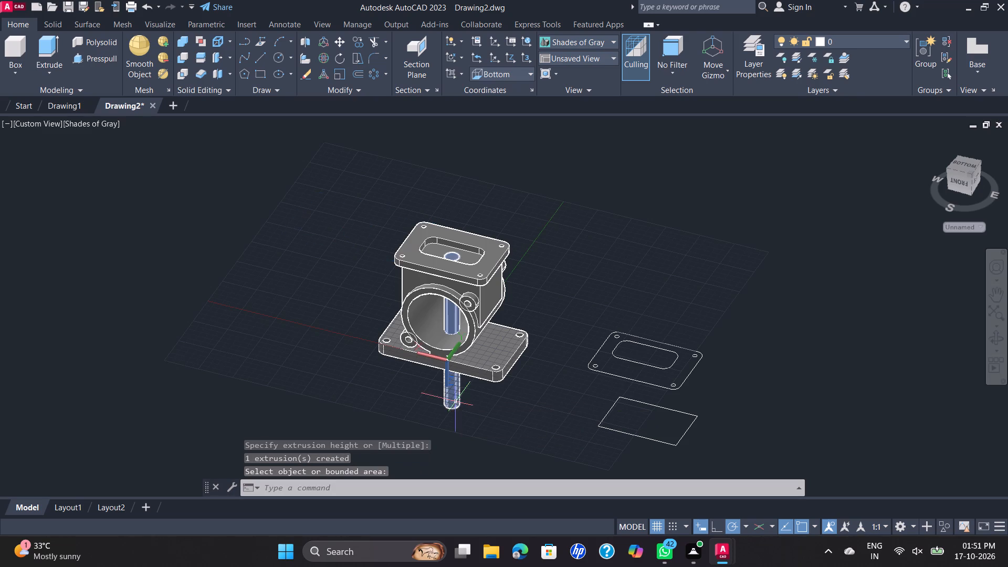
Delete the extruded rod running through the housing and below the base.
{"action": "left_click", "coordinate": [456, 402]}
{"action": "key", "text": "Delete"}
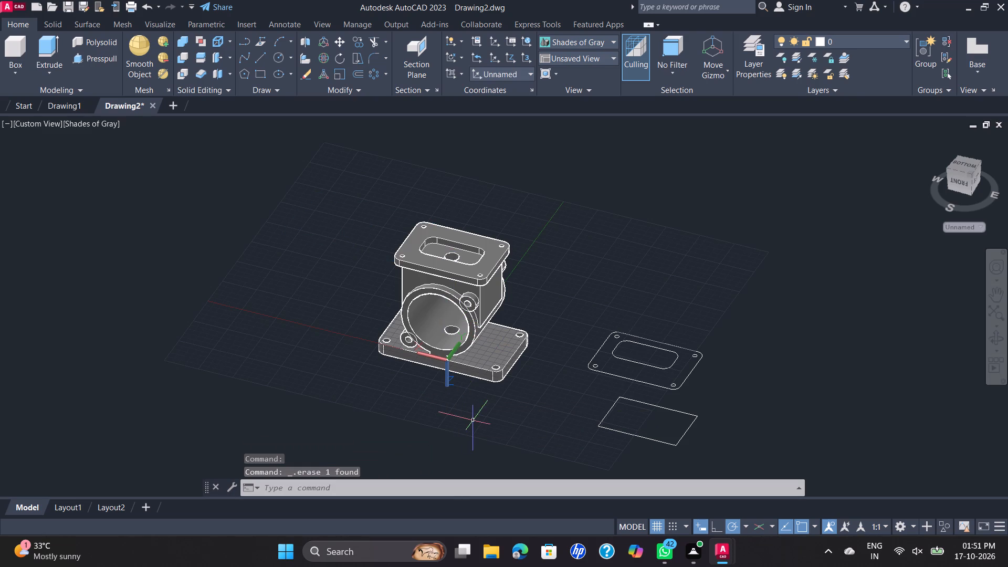
Presspull the slot floor around the hole downward so the slot opens into the cylinder bore.
{"action": "scroll", "coordinate": [479, 243], "scroll_direction": "up", "scroll_amount": 2}
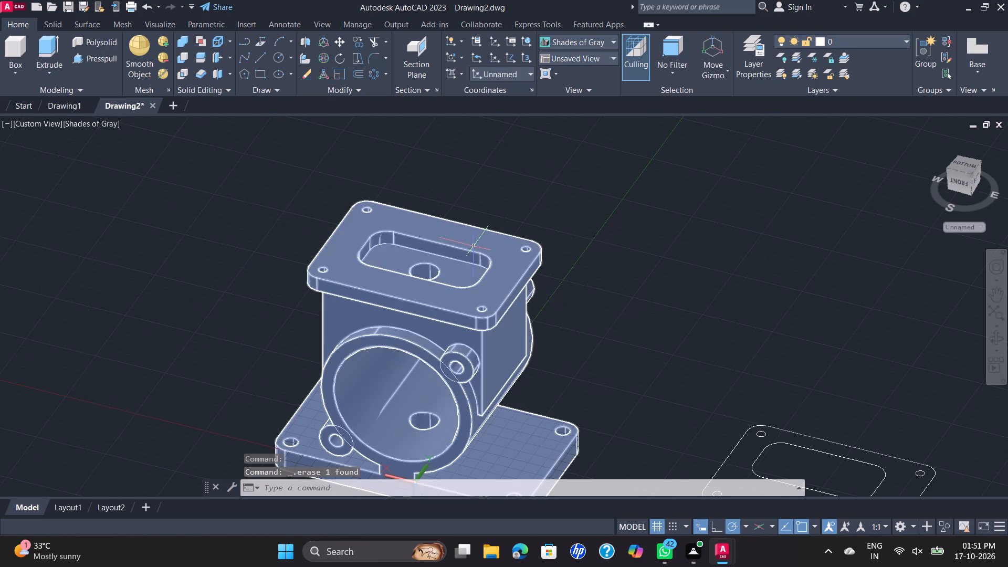
{"action": "left_click", "coordinate": [103, 60]}
{"action": "left_click", "coordinate": [467, 276]}
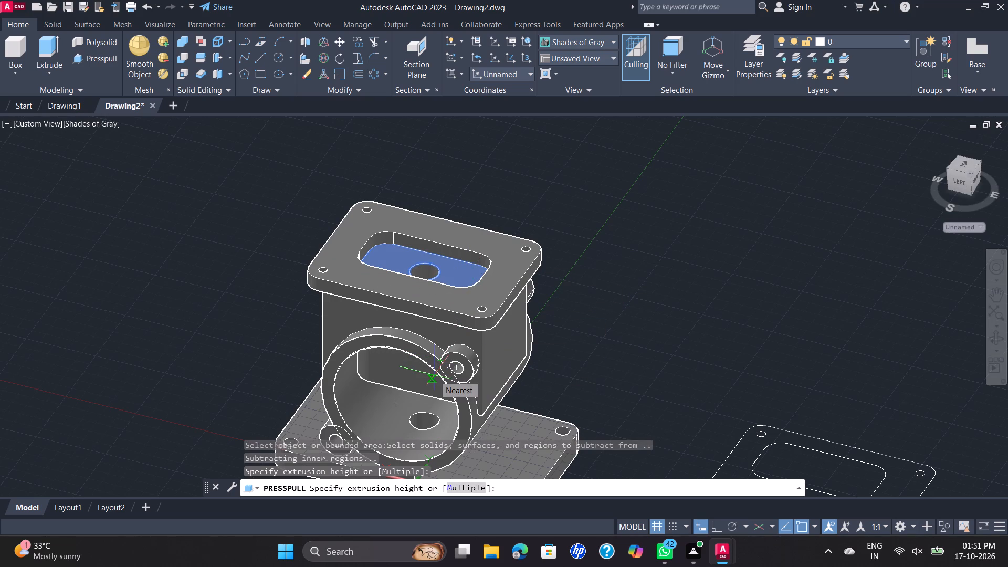
{"action": "middle_click_drag", "start_coordinate": [436, 375], "coordinate": [476, 320], "text": "shift"}
{"action": "left_click", "coordinate": [434, 348]}
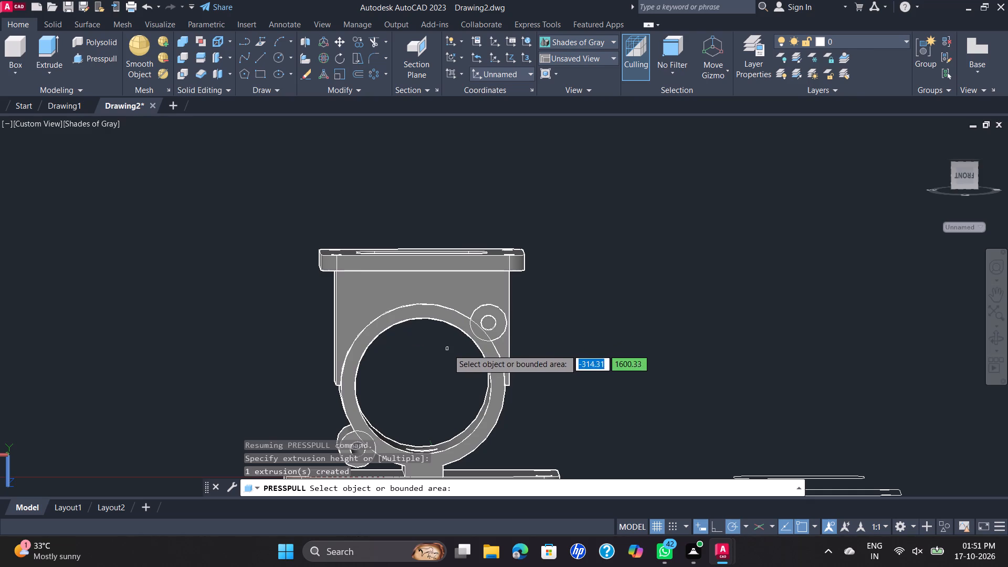
{"action": "scroll", "coordinate": [519, 303], "scroll_direction": "down", "scroll_amount": 1}
{"action": "middle_click_drag", "start_coordinate": [551, 286], "coordinate": [561, 331], "text": "shift"}
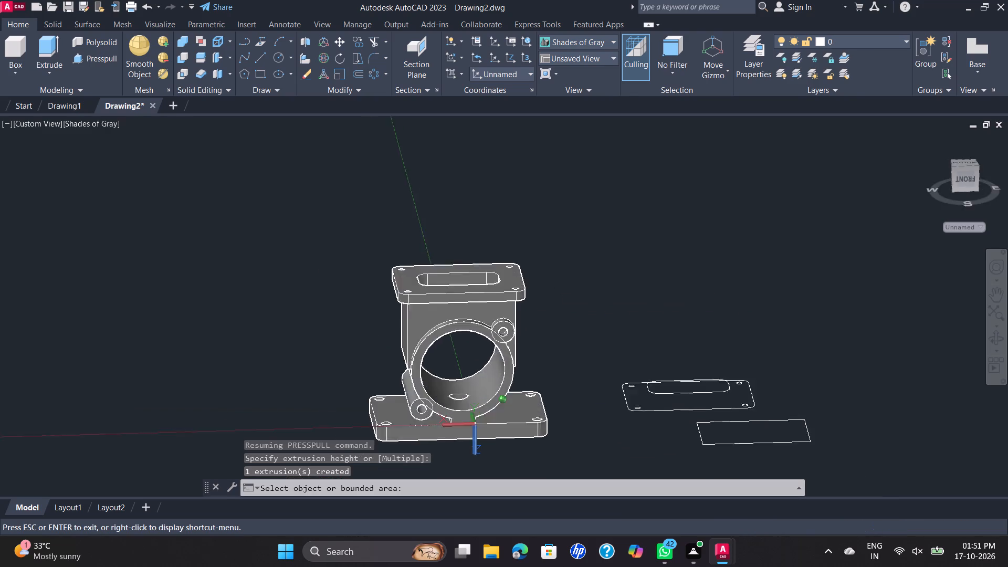
{"action": "middle_click_drag", "start_coordinate": [561, 331], "coordinate": [519, 403], "text": "shift"}
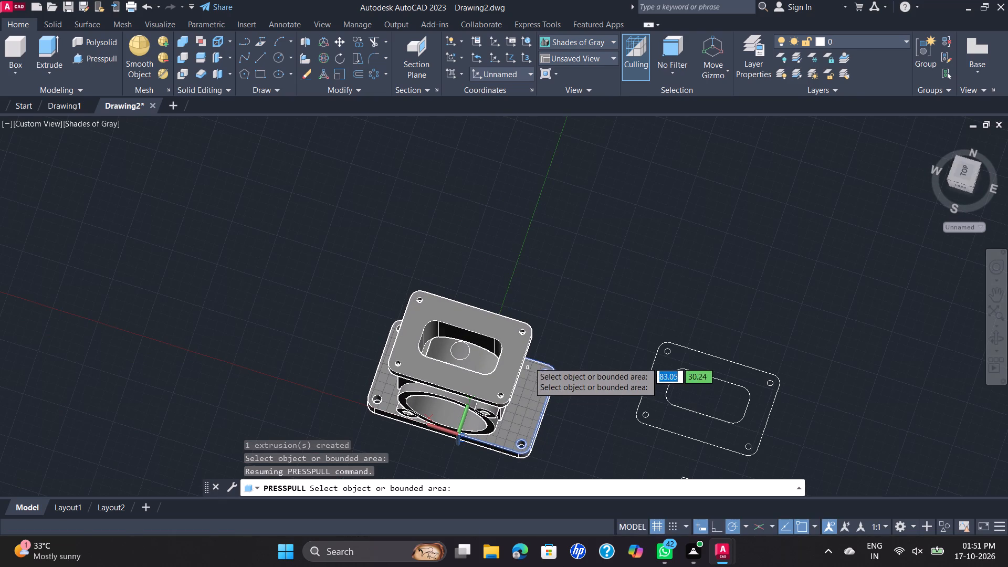
{"action": "key", "text": "Escape"}
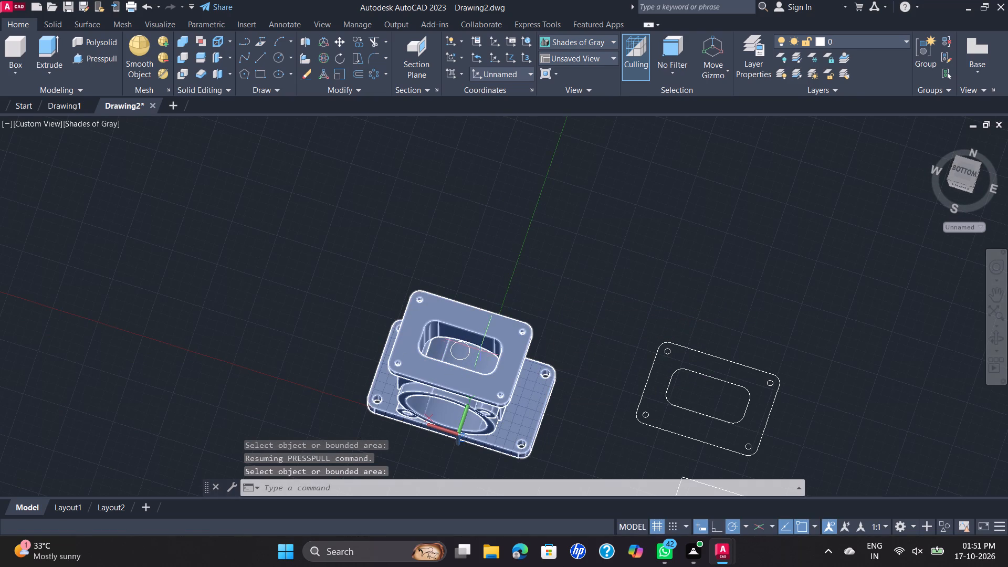
Delete the leftover construction circle inside the slot above the base hole.
{"action": "middle_click", "coordinate": [517, 299]}
{"action": "middle_click_drag", "start_coordinate": [517, 299], "coordinate": [516, 312], "text": "shift"}
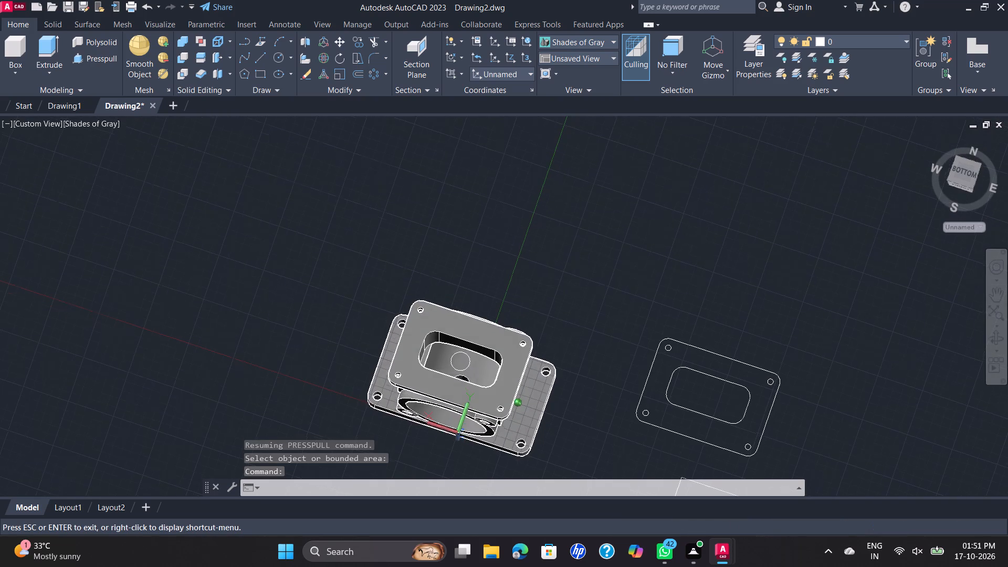
{"action": "middle_click_drag", "start_coordinate": [516, 312], "coordinate": [515, 330], "text": "shift"}
{"action": "scroll", "coordinate": [472, 377], "scroll_direction": "up", "scroll_amount": 2}
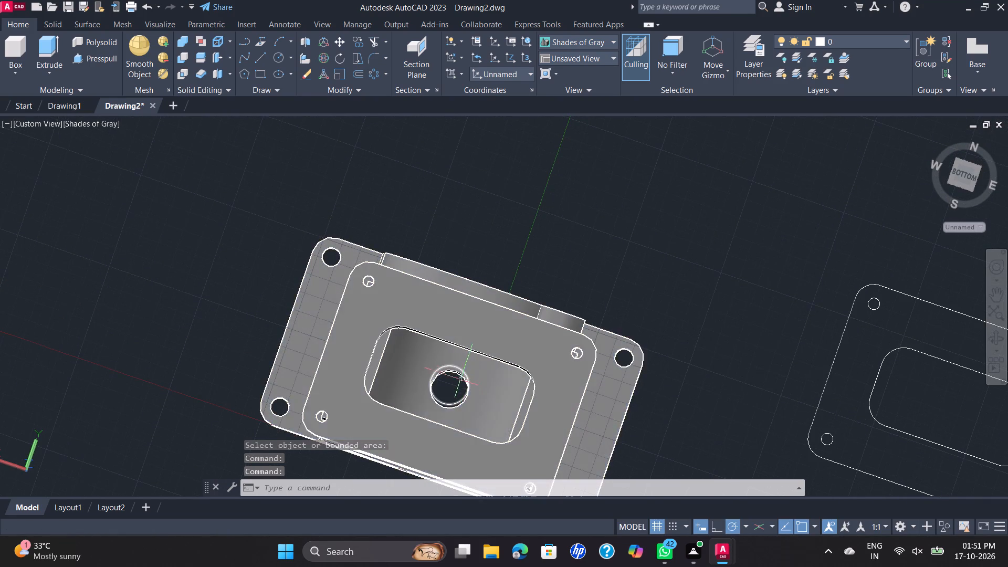
{"action": "scroll", "coordinate": [464, 376], "scroll_direction": "up", "scroll_amount": 2}
{"action": "left_click", "coordinate": [465, 368]}
{"action": "key", "text": "Delete"}
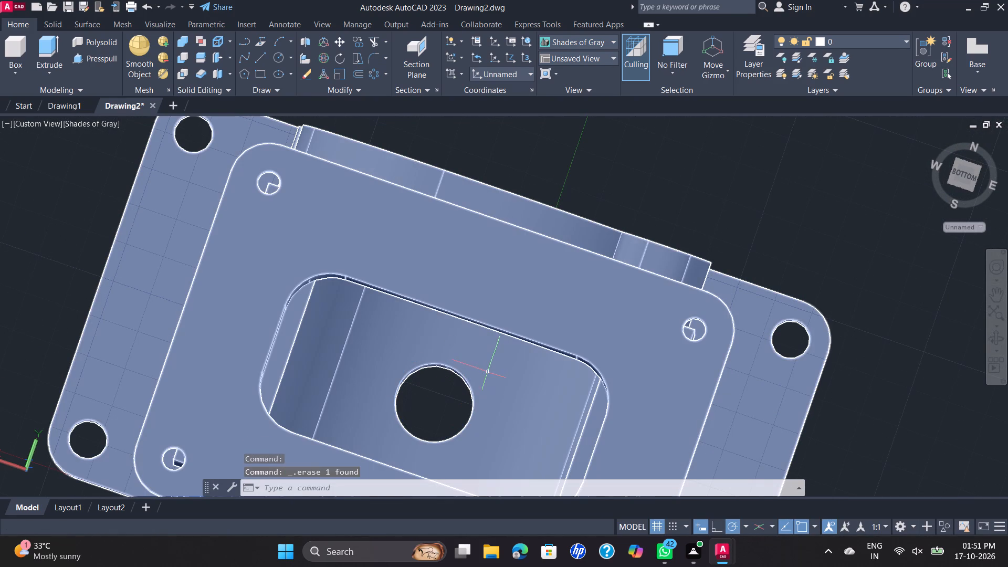
{"action": "scroll", "coordinate": [365, 310], "scroll_direction": "down", "scroll_amount": 1}
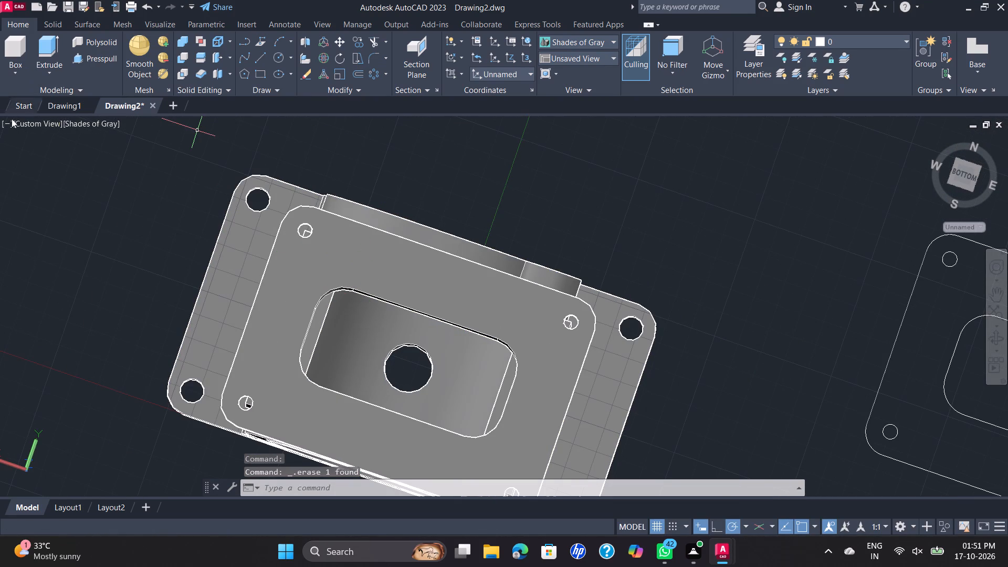
Switch to the Top view and examine the housing from above.
{"action": "left_click", "coordinate": [31, 125]}
{"action": "left_click", "coordinate": [72, 152]}
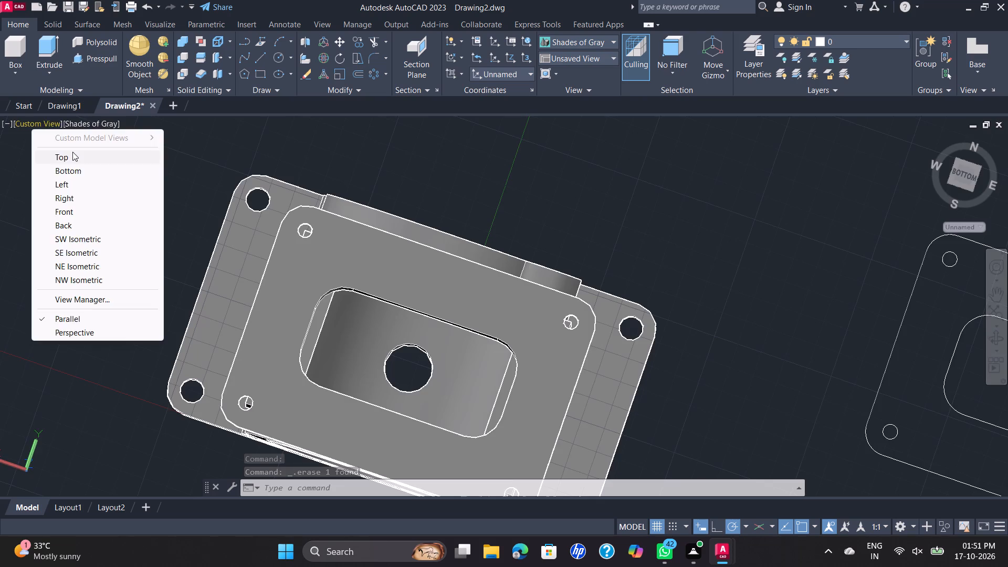
{"action": "scroll", "coordinate": [490, 382], "scroll_direction": "up", "scroll_amount": 2}
{"action": "scroll", "coordinate": [489, 382], "scroll_direction": "down", "scroll_amount": 1}
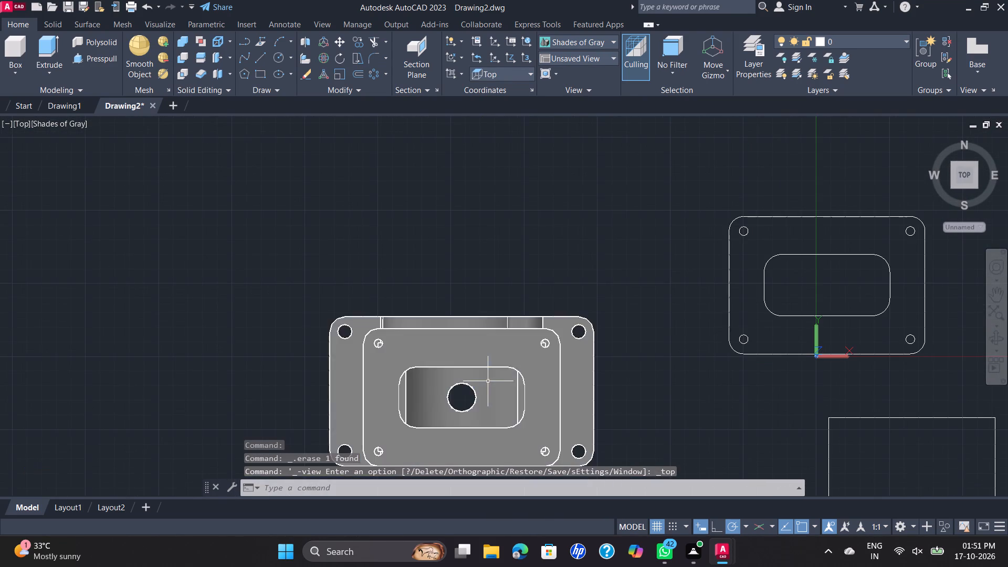
{"action": "middle_click_drag", "start_coordinate": [482, 380], "coordinate": [488, 344]}
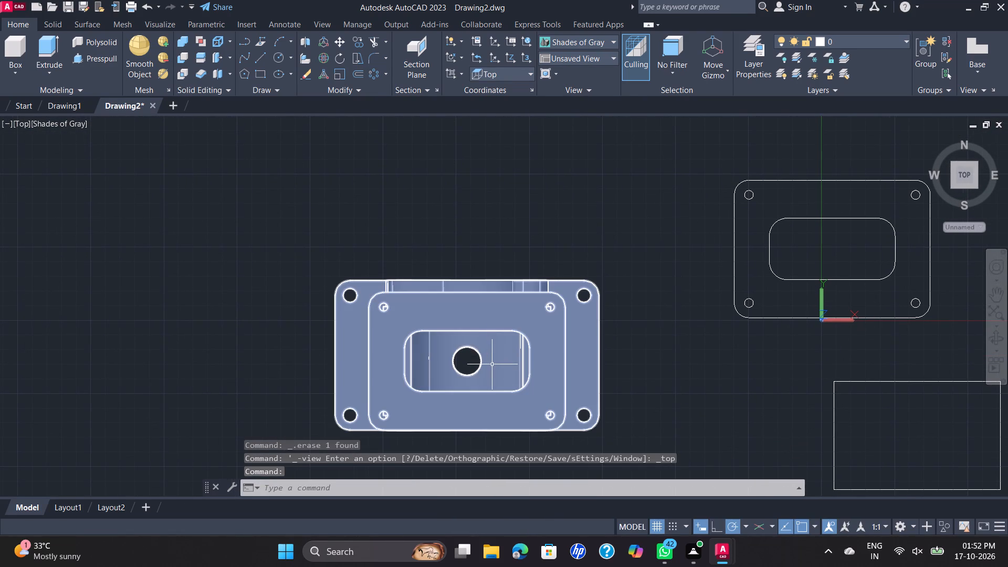
{"action": "scroll", "coordinate": [569, 353], "scroll_direction": "up", "scroll_amount": 1}
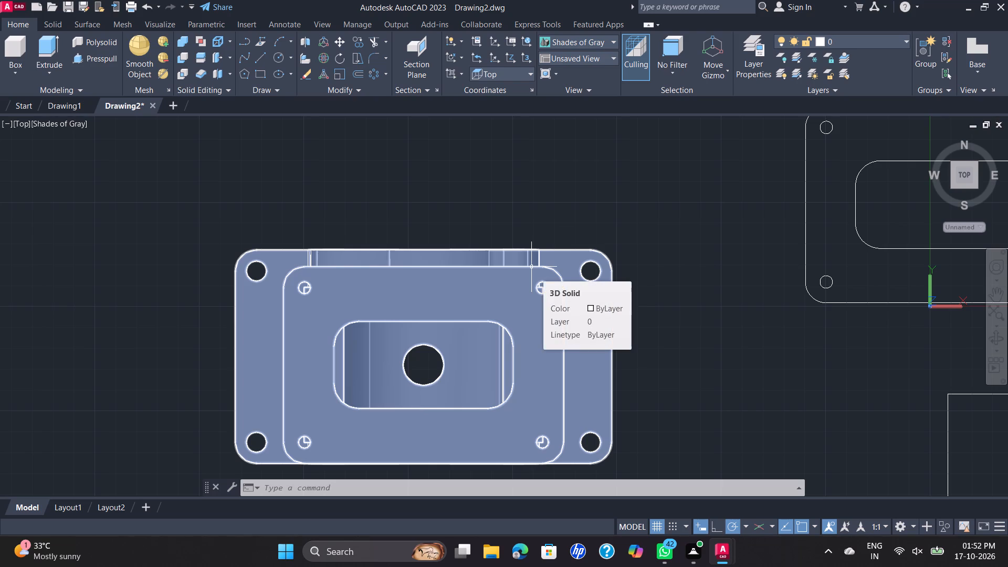
{"action": "scroll", "coordinate": [532, 267], "scroll_direction": "down", "scroll_amount": 1}
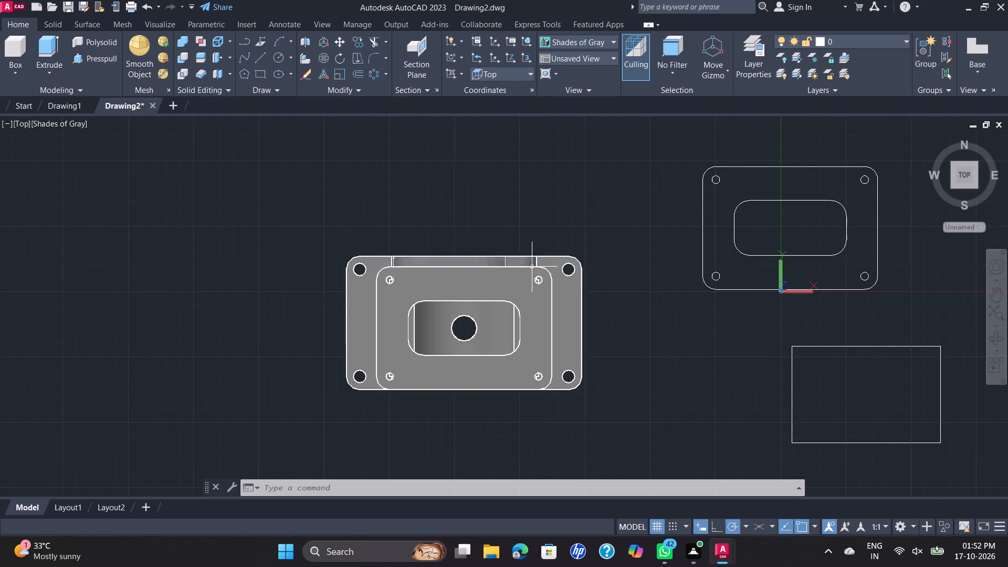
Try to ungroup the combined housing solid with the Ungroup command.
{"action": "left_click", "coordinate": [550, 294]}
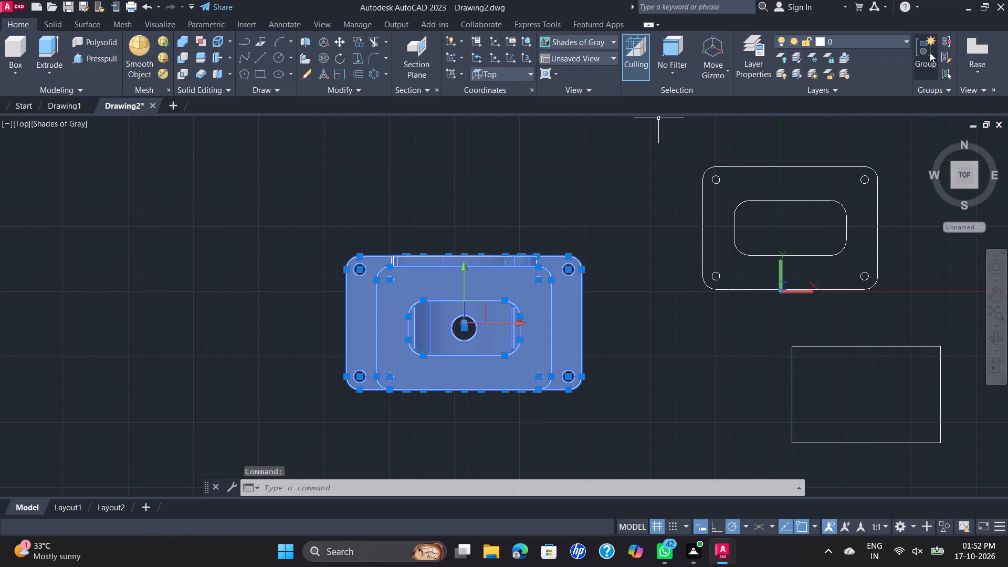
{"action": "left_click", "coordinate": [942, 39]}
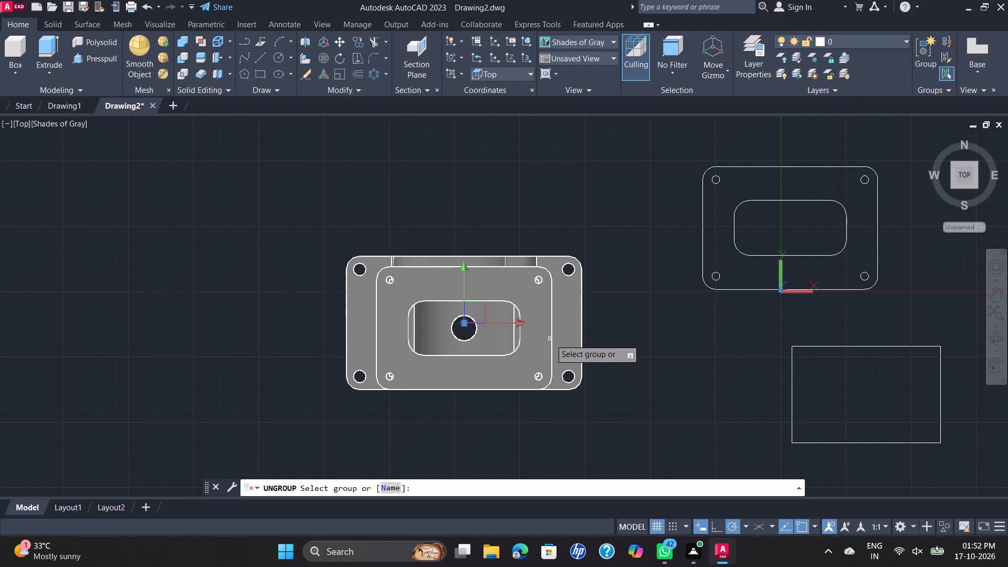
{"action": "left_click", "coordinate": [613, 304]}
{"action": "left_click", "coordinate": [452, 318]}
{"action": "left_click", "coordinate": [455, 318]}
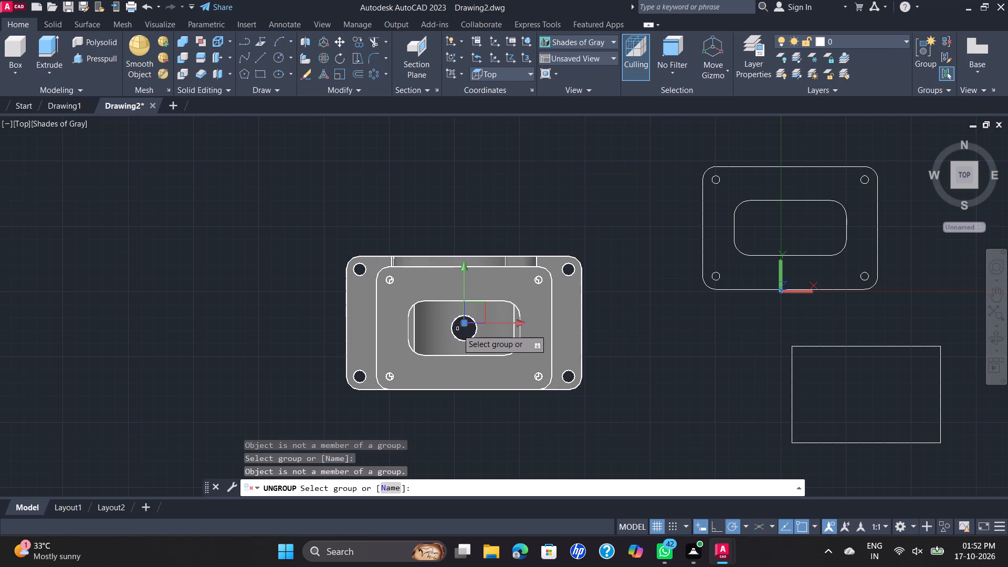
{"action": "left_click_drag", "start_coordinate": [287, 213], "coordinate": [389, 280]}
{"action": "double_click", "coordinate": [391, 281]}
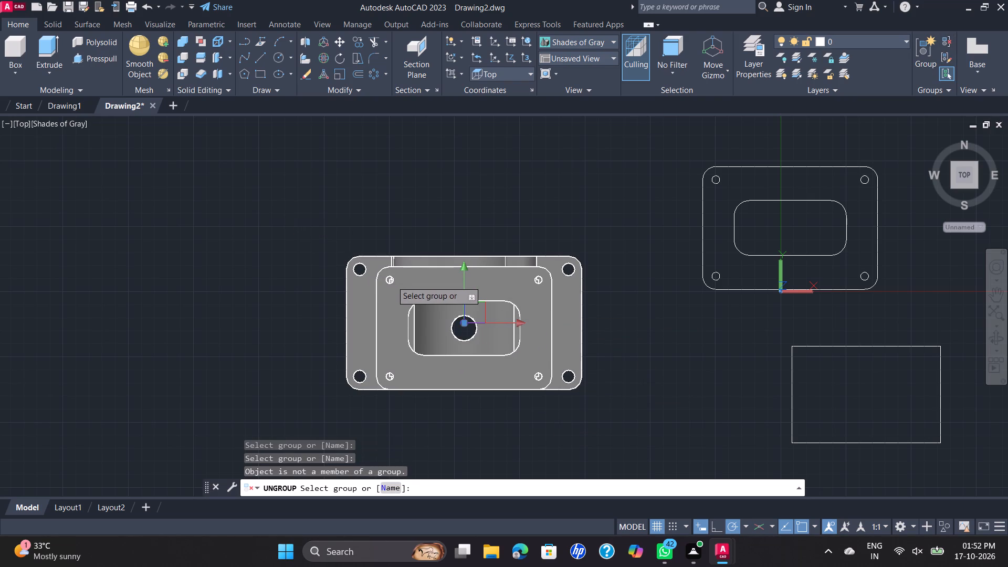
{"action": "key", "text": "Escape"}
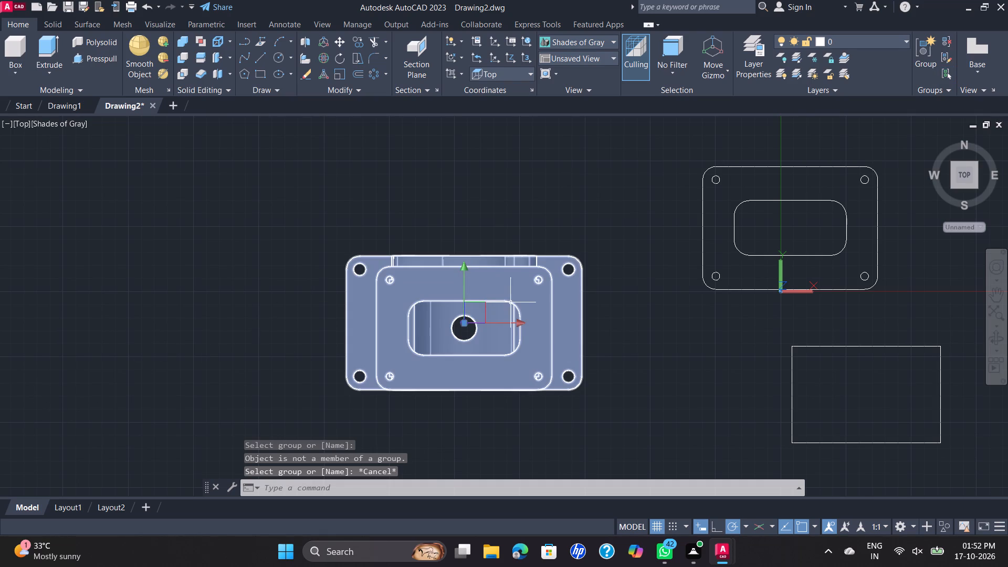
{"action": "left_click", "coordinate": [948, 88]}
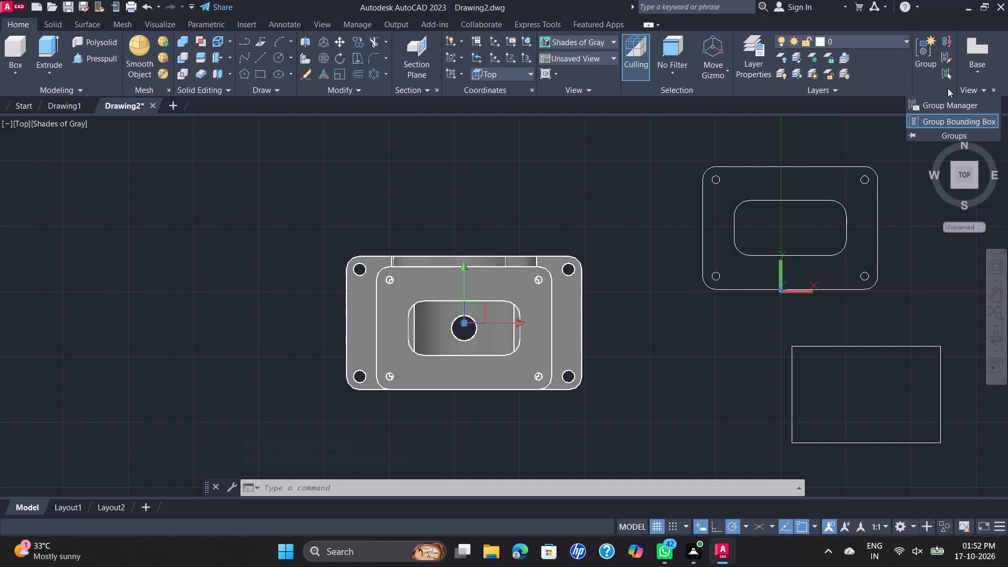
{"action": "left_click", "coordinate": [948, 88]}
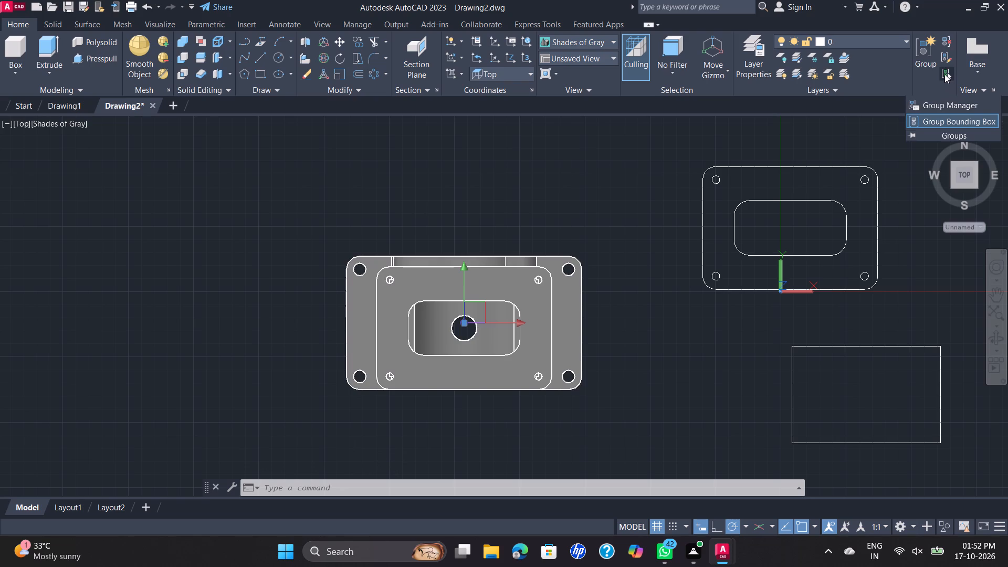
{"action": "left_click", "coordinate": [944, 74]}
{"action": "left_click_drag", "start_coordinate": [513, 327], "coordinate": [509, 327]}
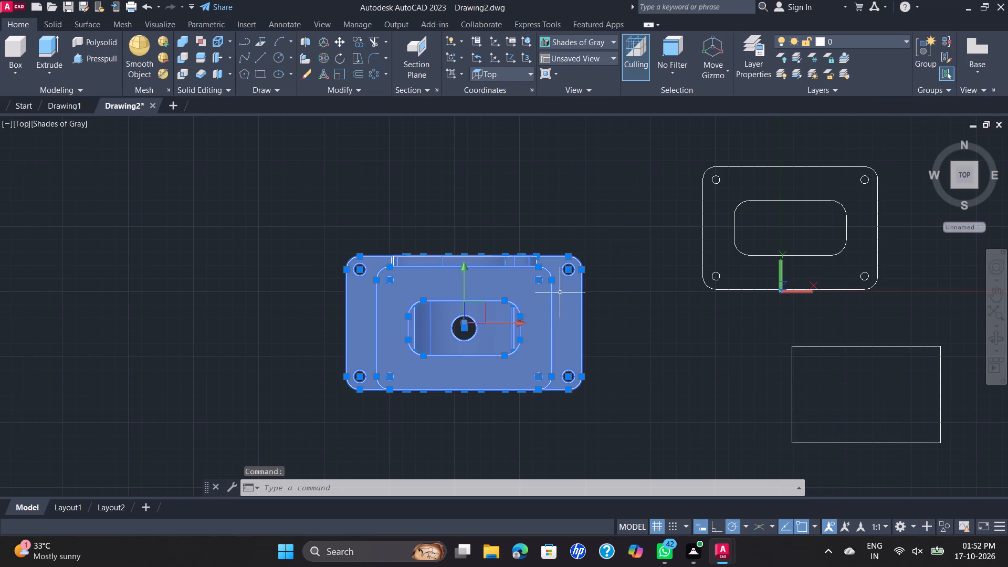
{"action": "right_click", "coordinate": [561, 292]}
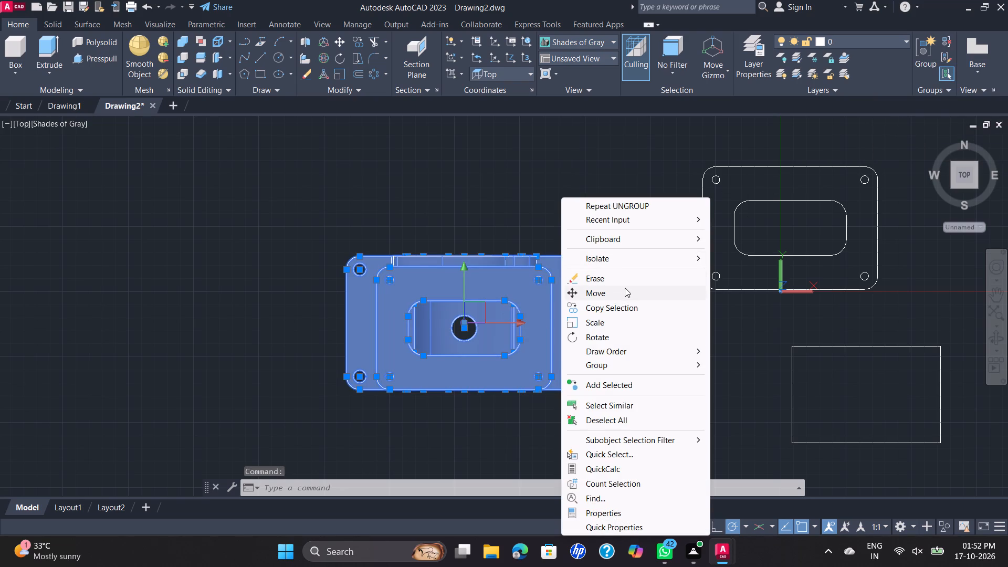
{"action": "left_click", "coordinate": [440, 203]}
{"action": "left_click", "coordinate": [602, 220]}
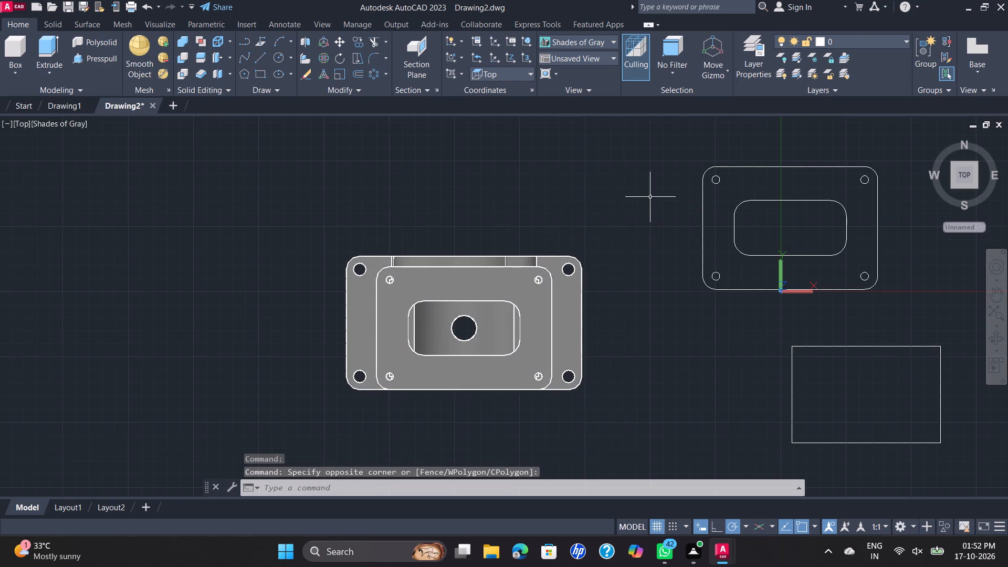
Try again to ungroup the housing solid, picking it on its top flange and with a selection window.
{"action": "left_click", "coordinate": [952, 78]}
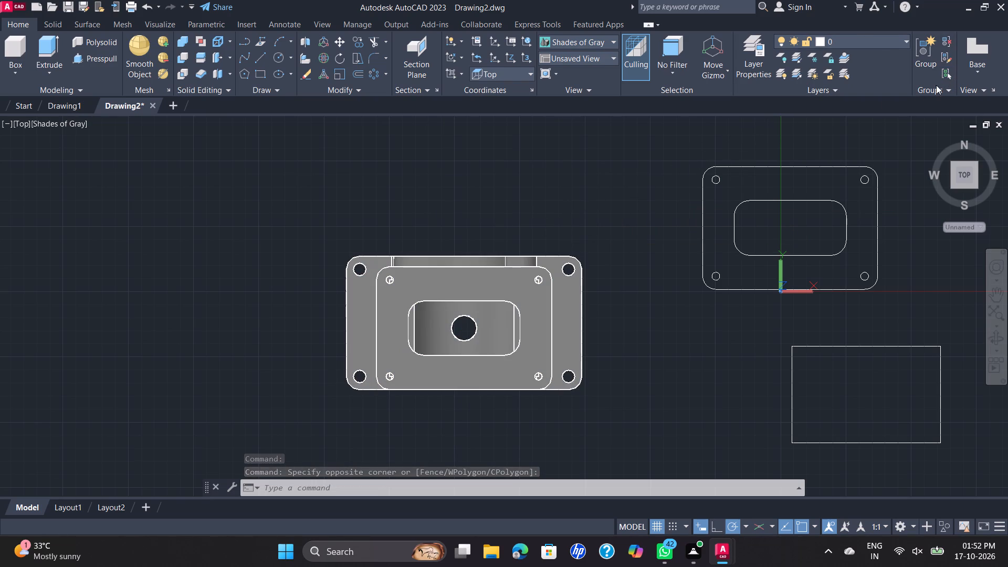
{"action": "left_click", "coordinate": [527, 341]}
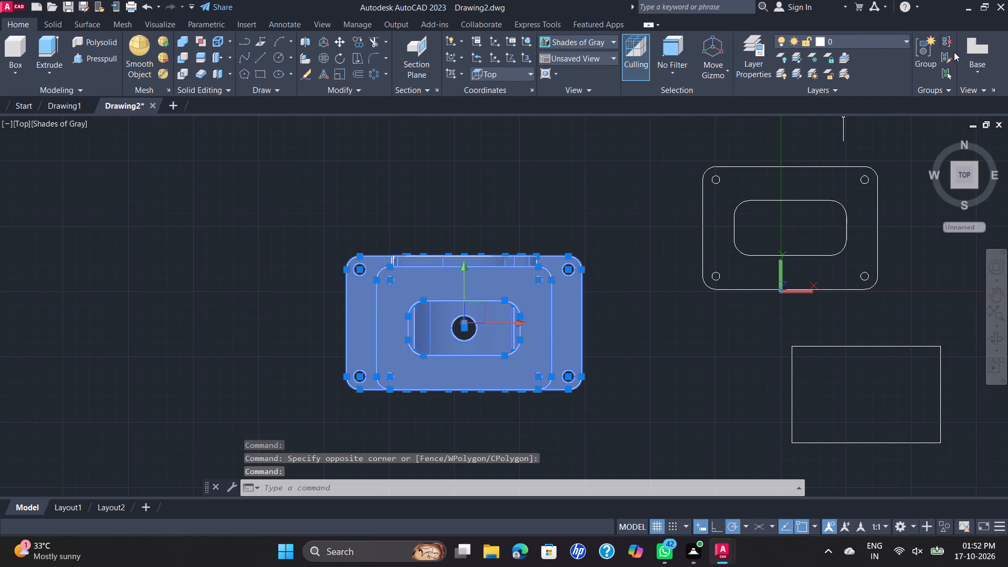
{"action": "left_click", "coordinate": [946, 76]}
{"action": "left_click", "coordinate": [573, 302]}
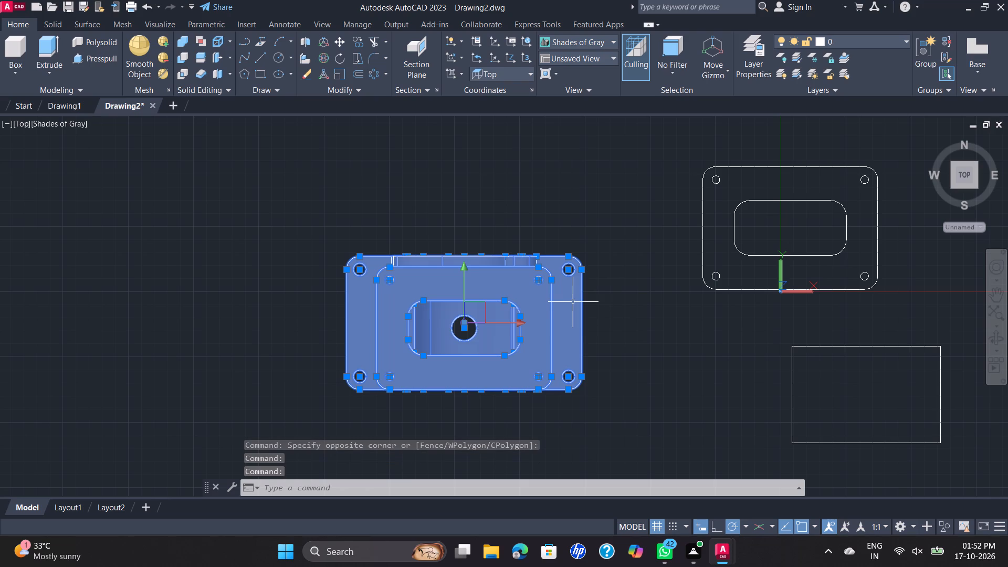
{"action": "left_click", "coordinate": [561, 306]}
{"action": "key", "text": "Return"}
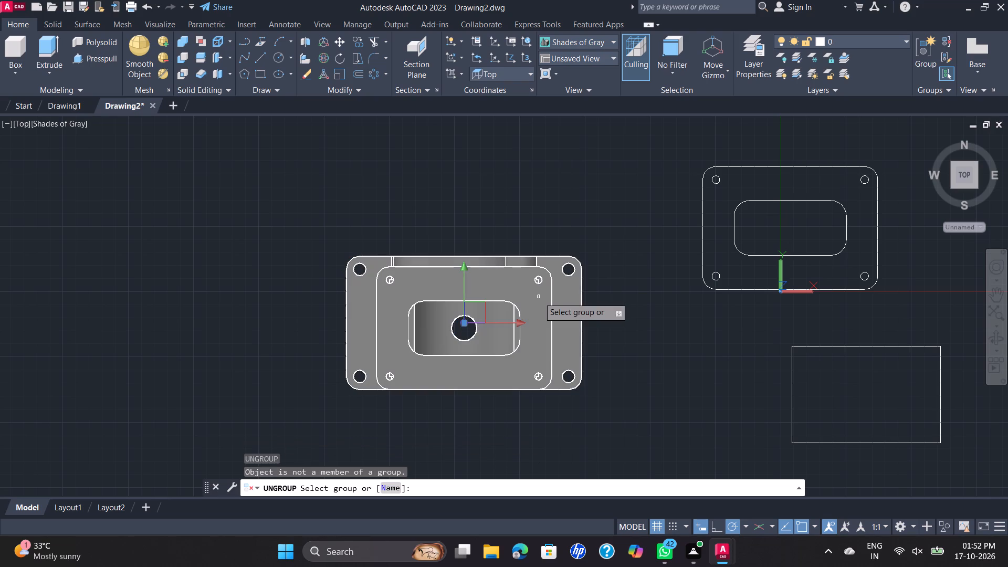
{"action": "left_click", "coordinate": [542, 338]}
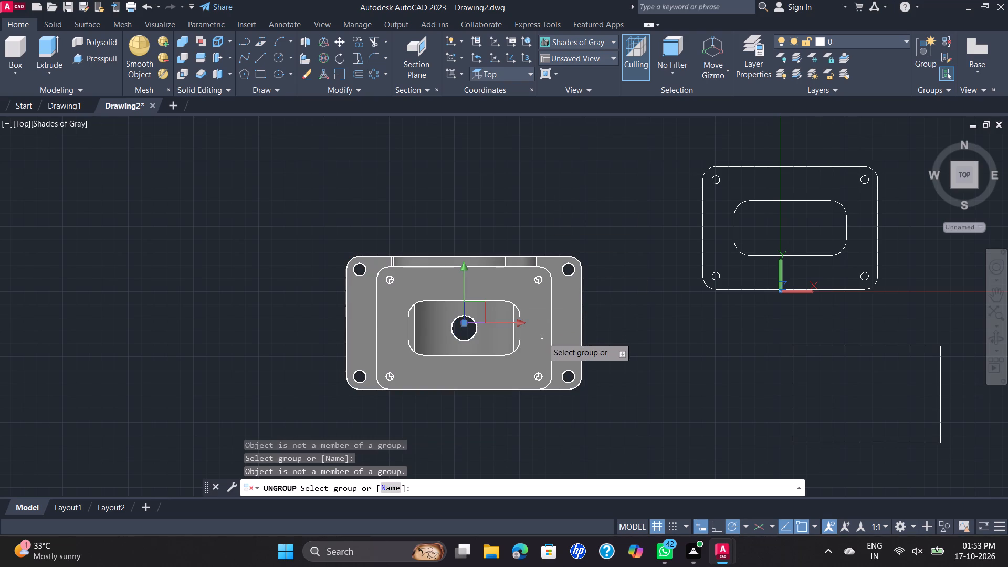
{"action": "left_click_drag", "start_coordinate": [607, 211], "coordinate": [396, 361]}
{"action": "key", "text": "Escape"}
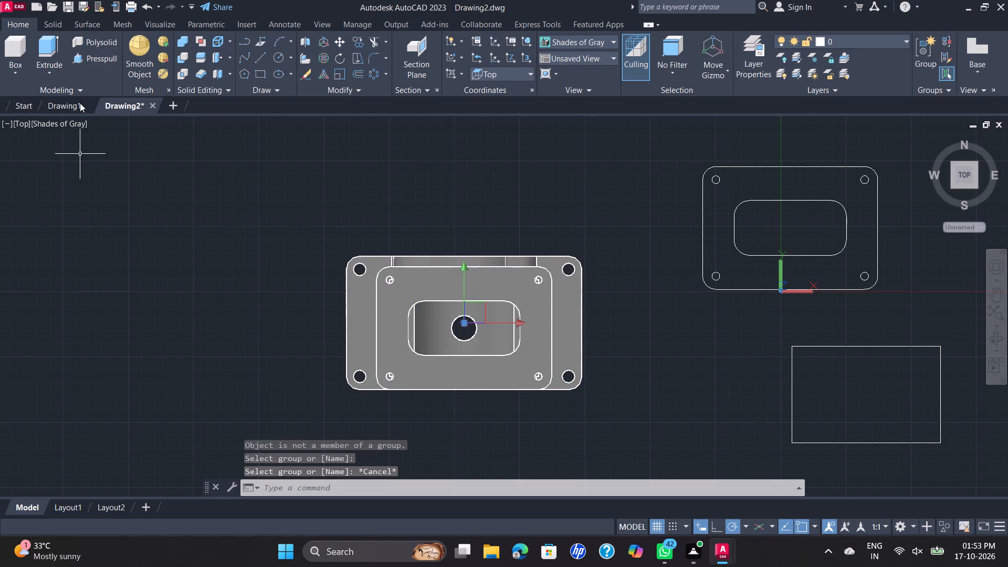
Switch to the SE Isometric view and examine the housing's slot, cylinder bore and base.
{"action": "left_click", "coordinate": [26, 120]}
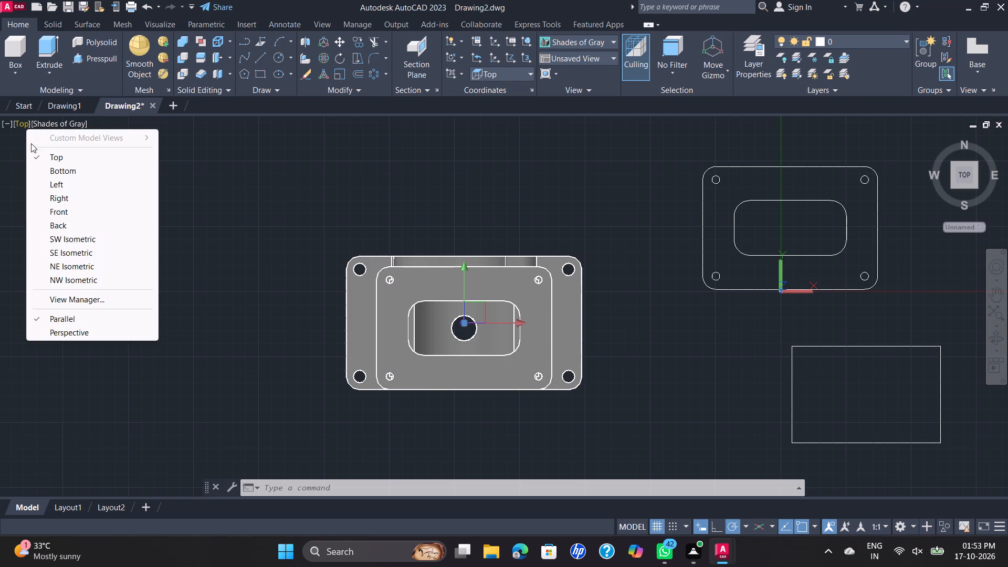
{"action": "left_click", "coordinate": [55, 255]}
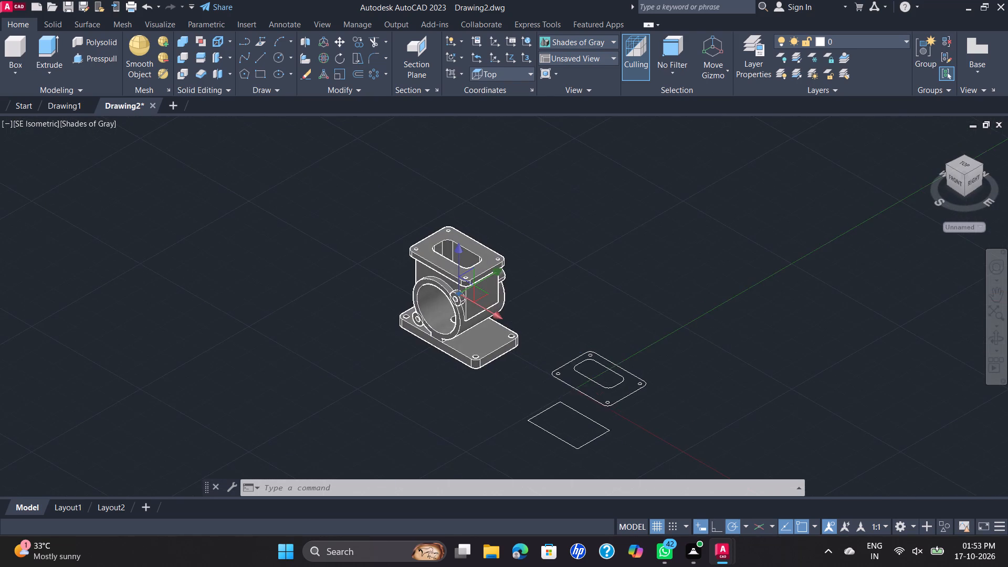
{"action": "scroll", "coordinate": [559, 391], "scroll_direction": "up", "scroll_amount": 2}
{"action": "scroll", "coordinate": [461, 291], "scroll_direction": "up", "scroll_amount": 1}
{"action": "scroll", "coordinate": [461, 291], "scroll_direction": "down", "scroll_amount": 1}
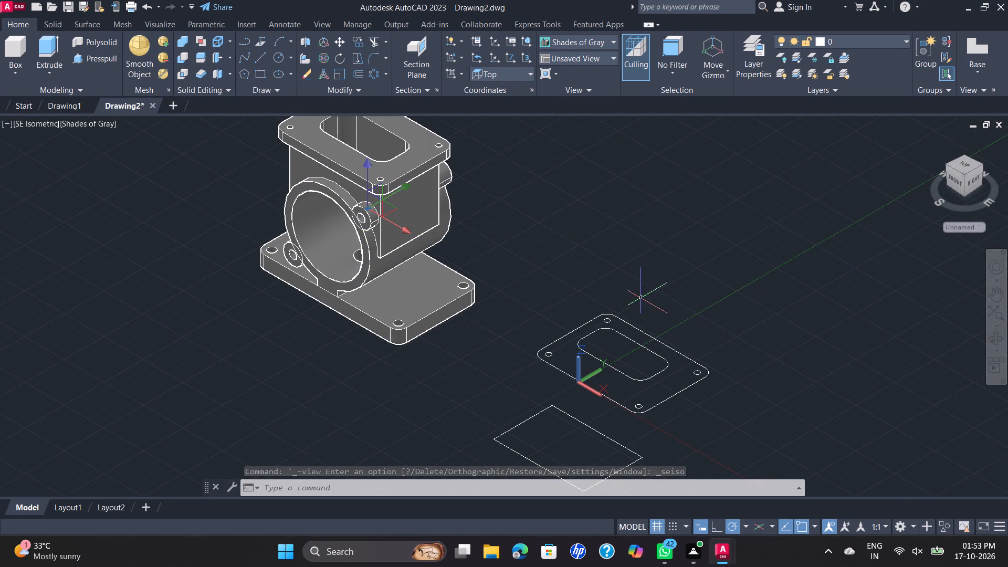
{"action": "scroll", "coordinate": [623, 321], "scroll_direction": "down", "scroll_amount": 2}
{"action": "scroll", "coordinate": [550, 279], "scroll_direction": "up", "scroll_amount": 3}
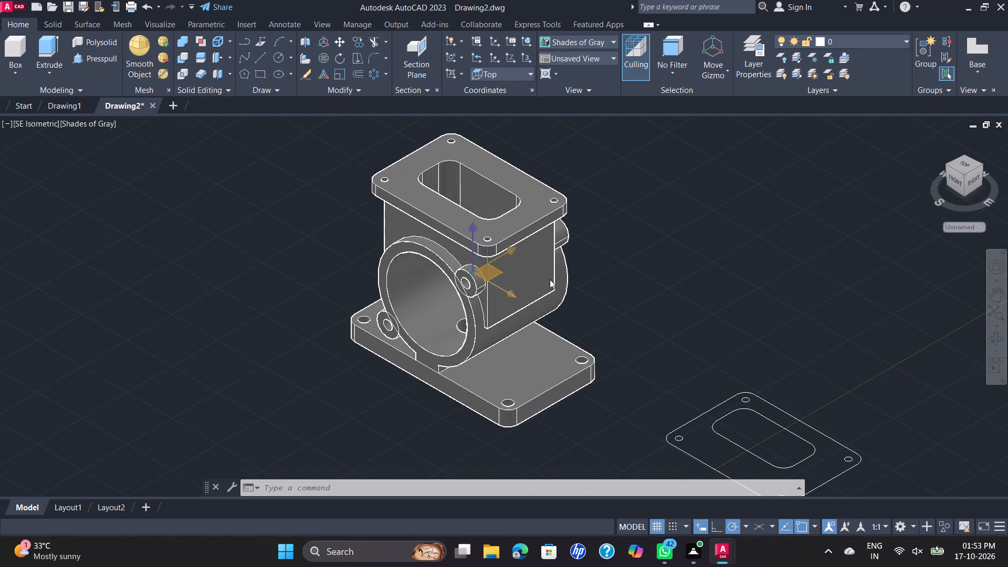
{"action": "scroll", "coordinate": [515, 301], "scroll_direction": "up", "scroll_amount": 2}
{"action": "scroll", "coordinate": [514, 301], "scroll_direction": "down", "scroll_amount": 2}
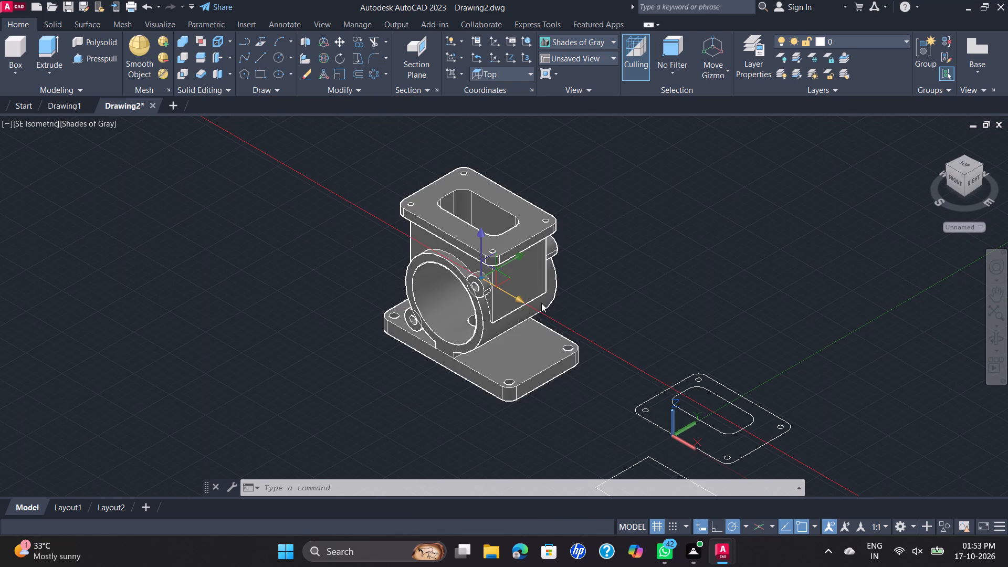
{"action": "scroll", "coordinate": [545, 302], "scroll_direction": "down", "scroll_amount": 1}
{"action": "middle_click_drag", "start_coordinate": [545, 299], "coordinate": [581, 267]}
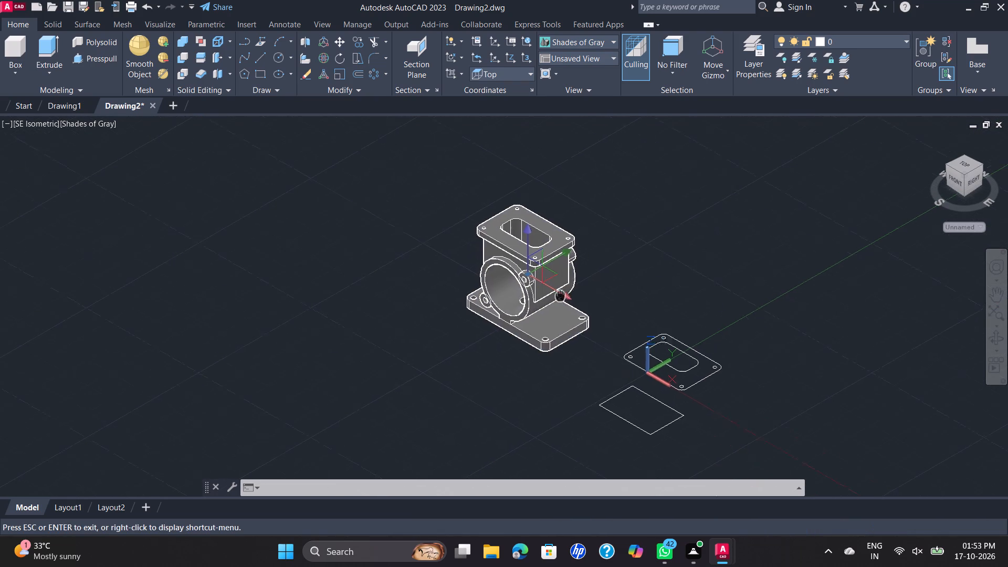
{"action": "middle_click_drag", "start_coordinate": [581, 267], "coordinate": [592, 255]}
{"action": "scroll", "coordinate": [362, 176], "scroll_direction": "up", "scroll_amount": 1}
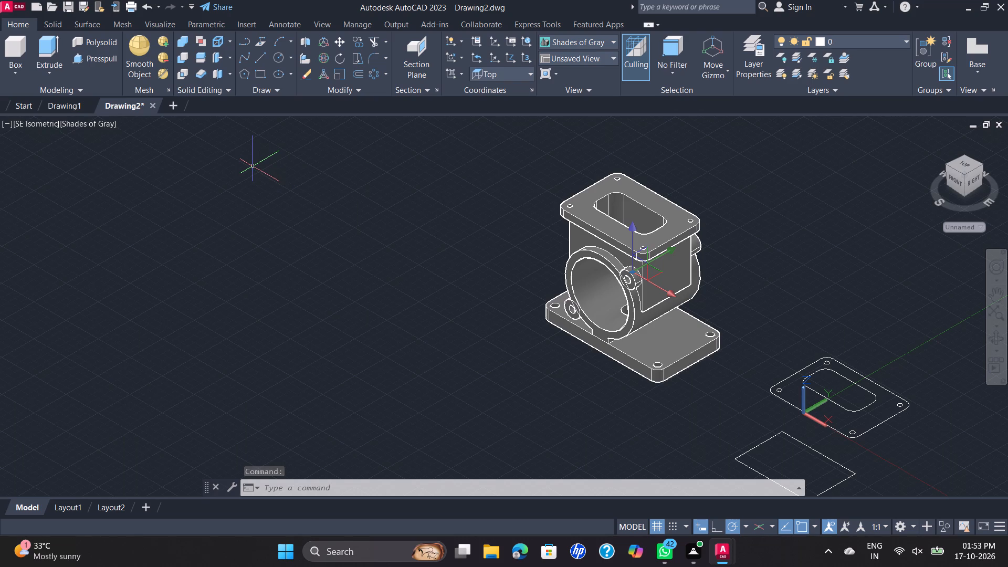
Show the housing in the Front view with the 2D Wireframe visual style.
{"action": "left_click", "coordinate": [28, 130]}
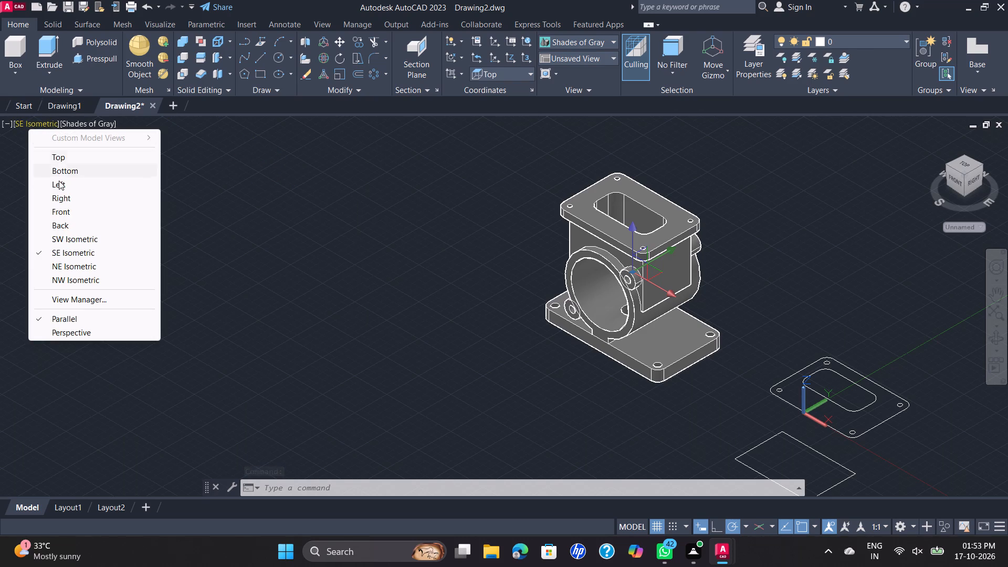
{"action": "left_click", "coordinate": [100, 207]}
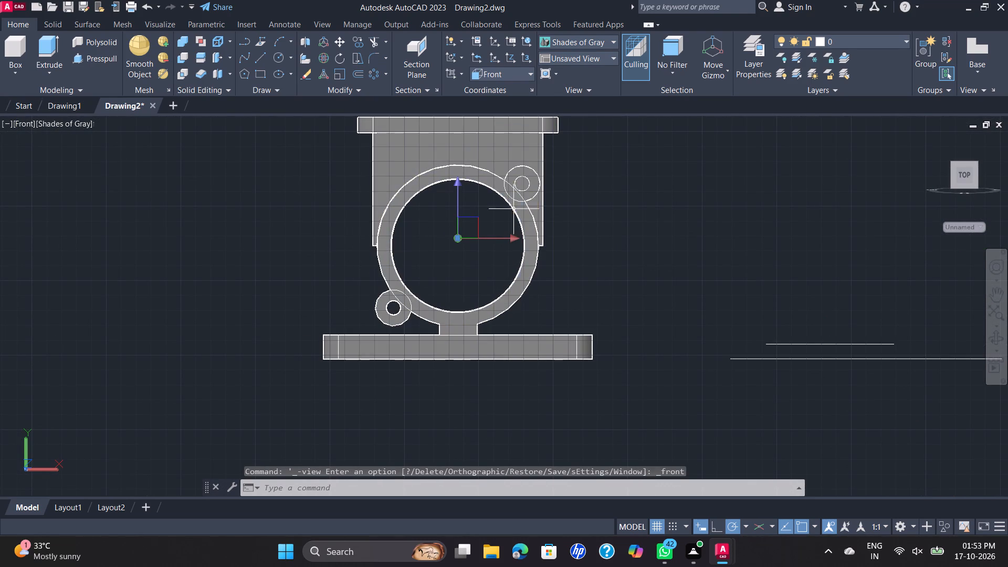
{"action": "left_click", "coordinate": [82, 127]}
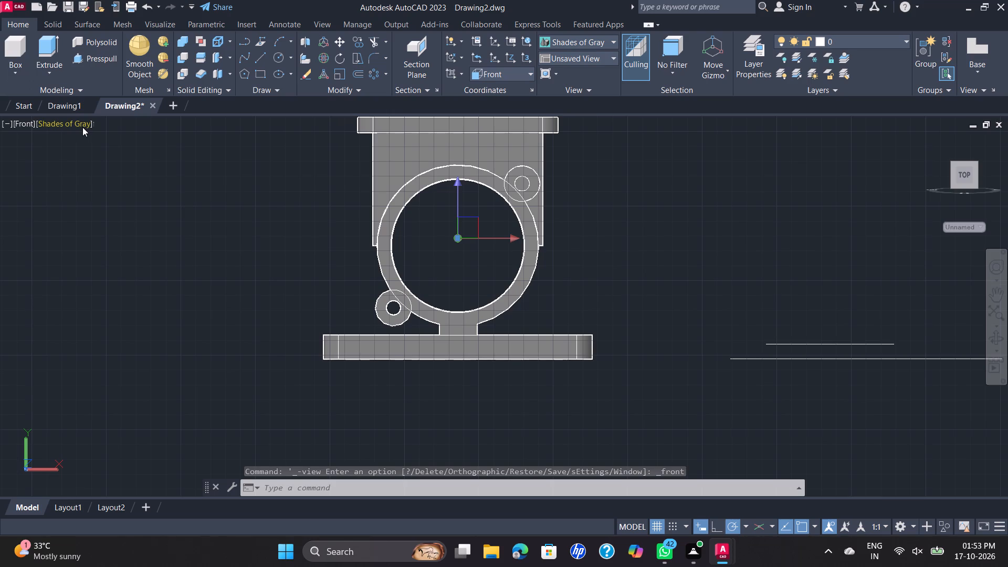
{"action": "left_click", "coordinate": [124, 161]}
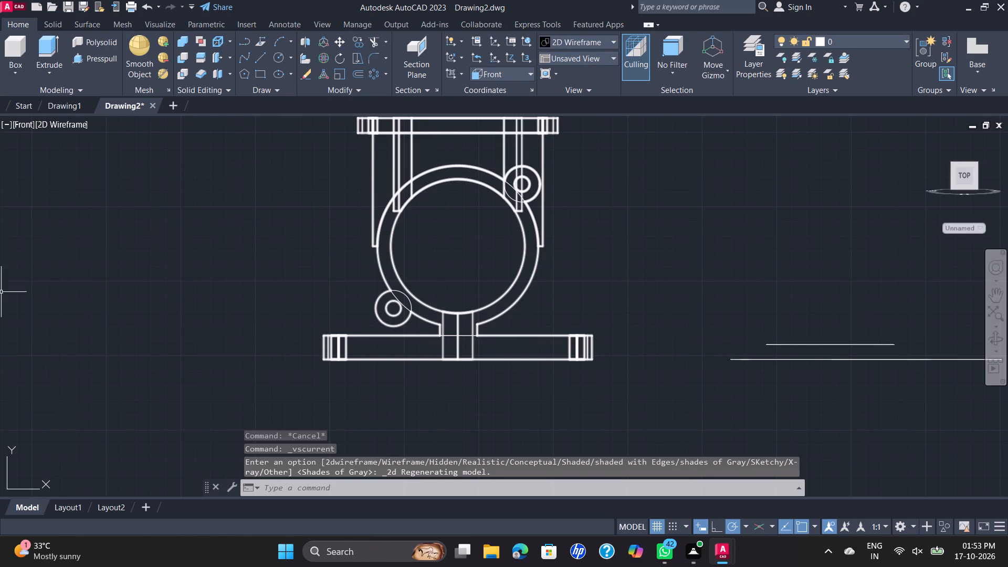
{"action": "middle_click_drag", "start_coordinate": [141, 327], "coordinate": [48, 352]}
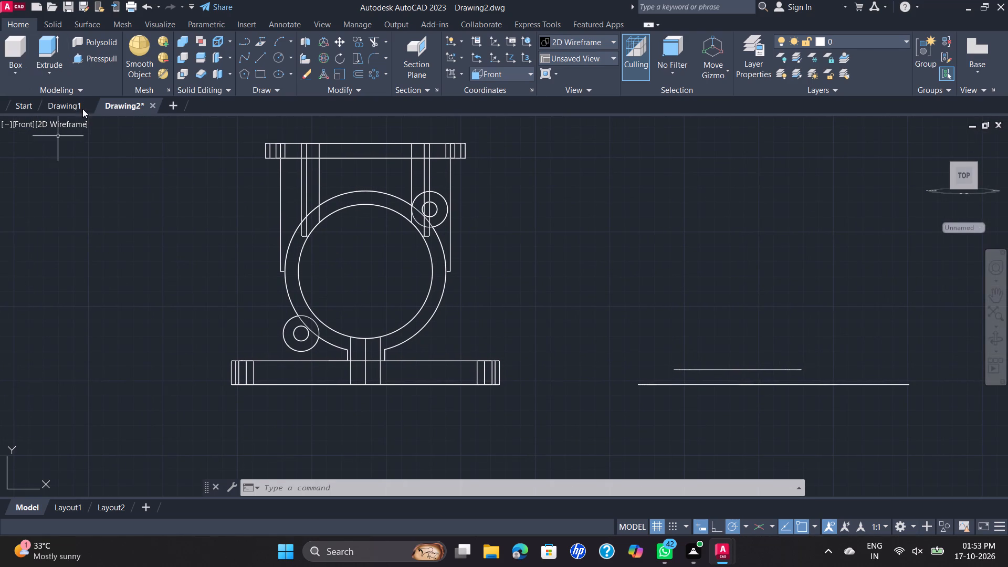
Draw connected lines from the base plate's upper right corner: 10 inward, 76 up, and 10 inward toward the cylinder.
{"action": "left_click", "coordinate": [260, 57]}
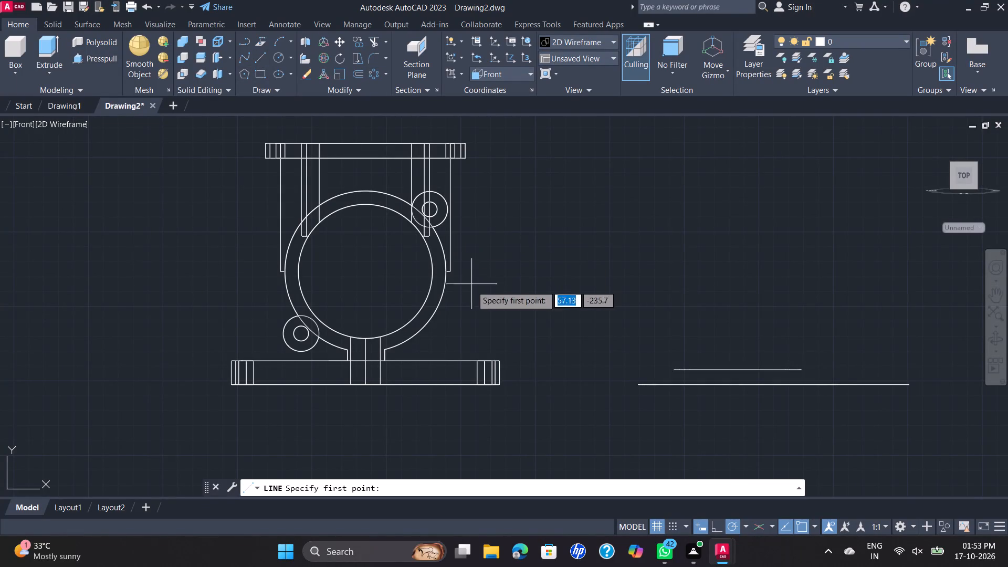
{"action": "left_click", "coordinate": [502, 362]}
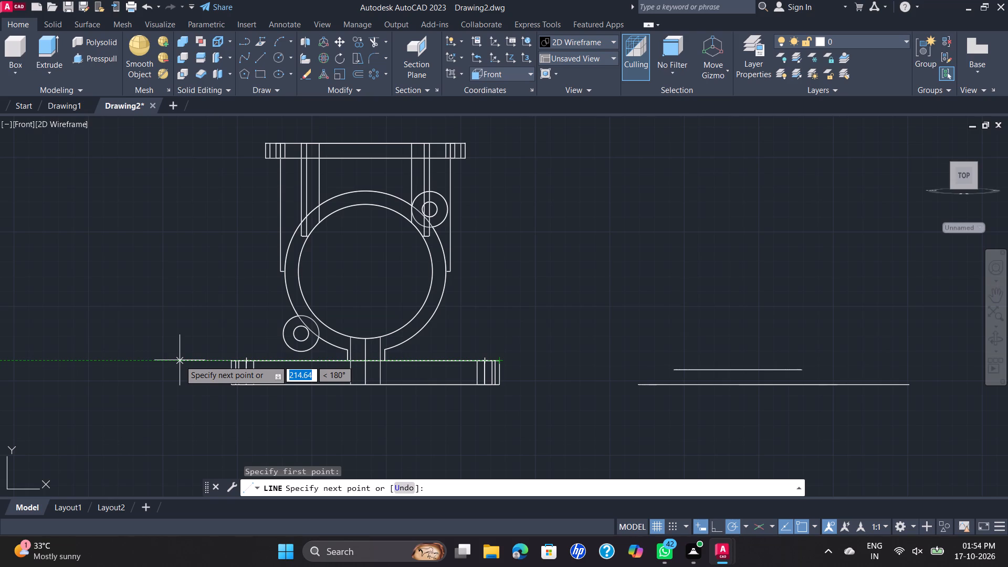
{"action": "type", "text": "10"}
{"action": "key", "text": "Return"}
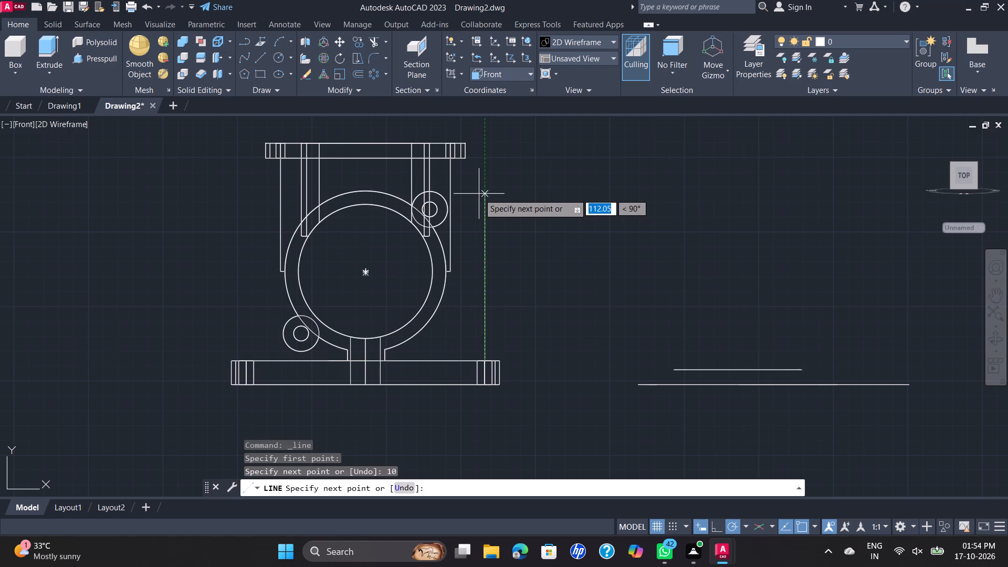
{"action": "type", "text": "76"}
{"action": "key", "text": "Return"}
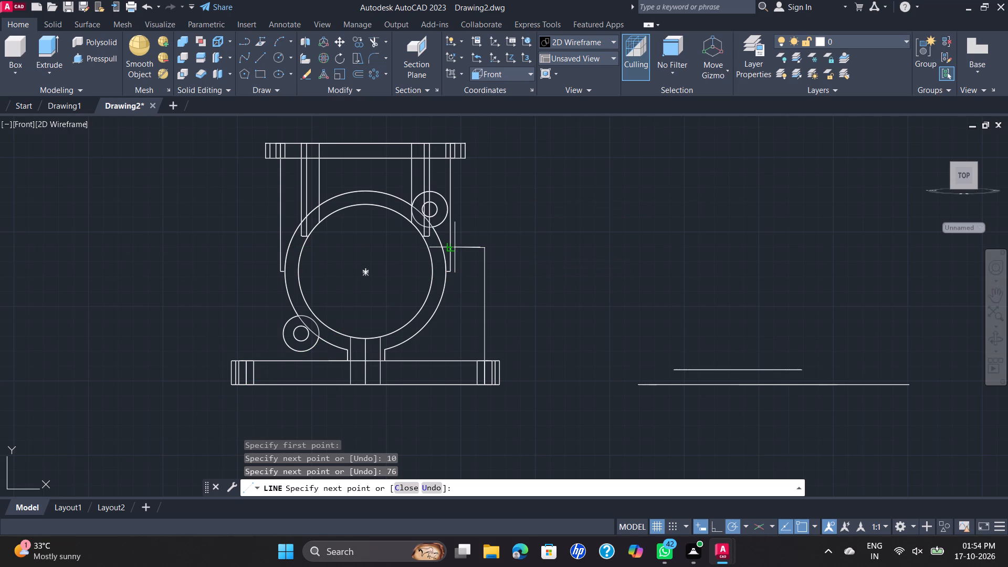
{"action": "type", "text": "10"}
{"action": "key", "text": "Return"}
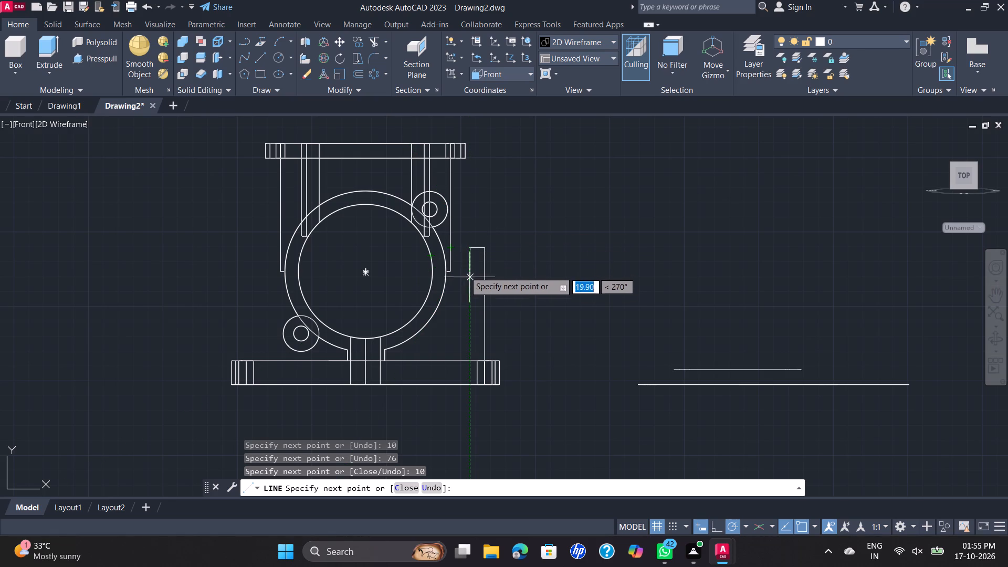
{"action": "key", "text": "Escape"}
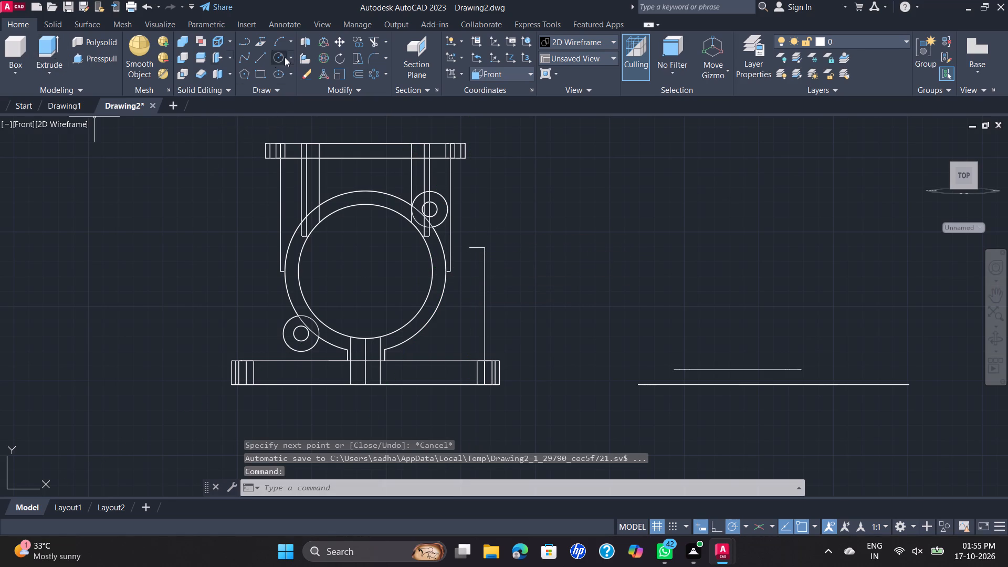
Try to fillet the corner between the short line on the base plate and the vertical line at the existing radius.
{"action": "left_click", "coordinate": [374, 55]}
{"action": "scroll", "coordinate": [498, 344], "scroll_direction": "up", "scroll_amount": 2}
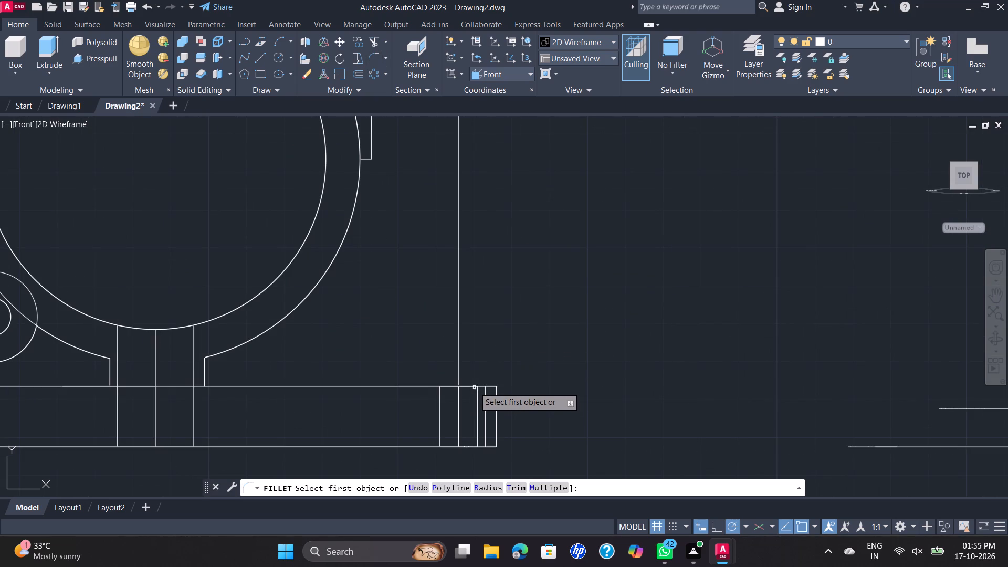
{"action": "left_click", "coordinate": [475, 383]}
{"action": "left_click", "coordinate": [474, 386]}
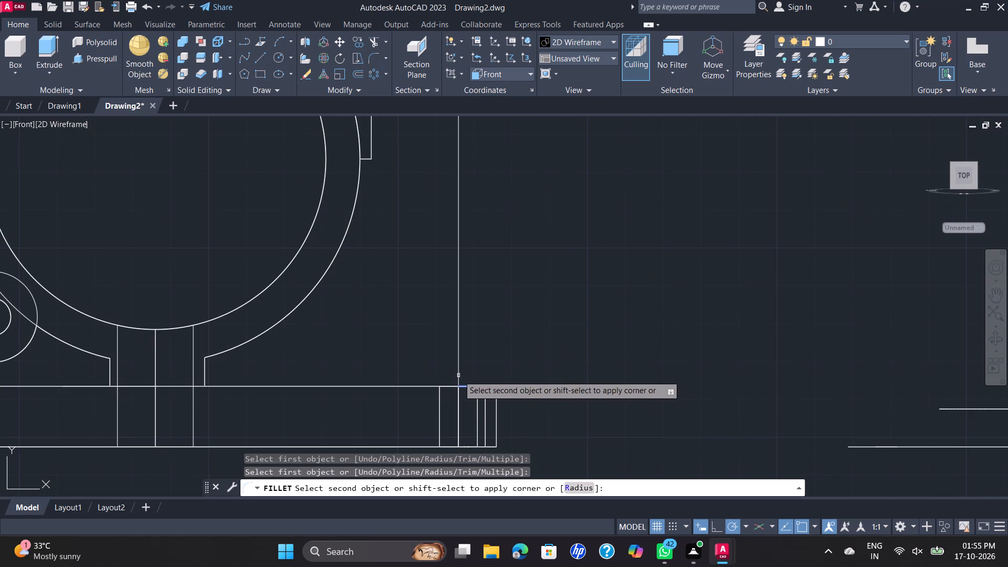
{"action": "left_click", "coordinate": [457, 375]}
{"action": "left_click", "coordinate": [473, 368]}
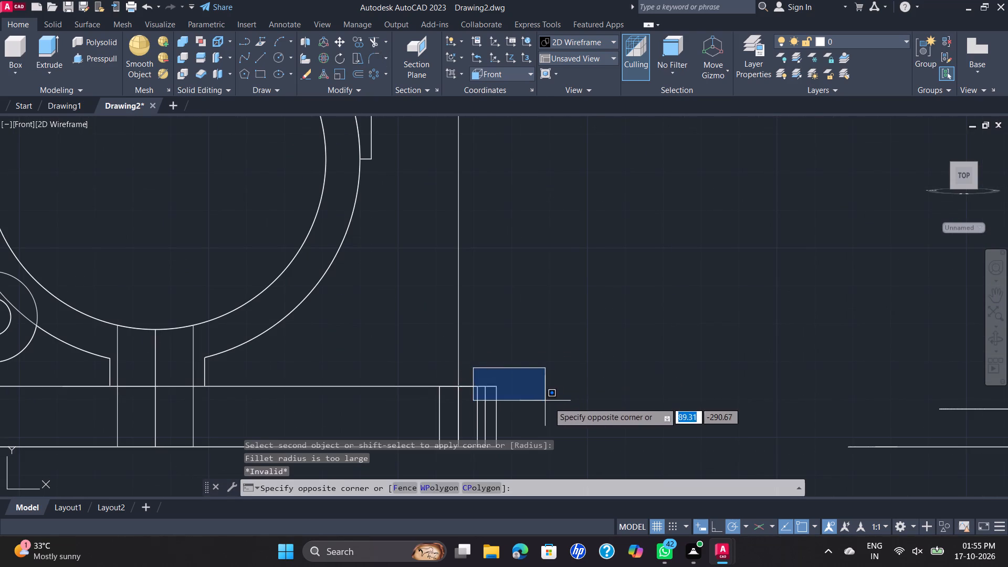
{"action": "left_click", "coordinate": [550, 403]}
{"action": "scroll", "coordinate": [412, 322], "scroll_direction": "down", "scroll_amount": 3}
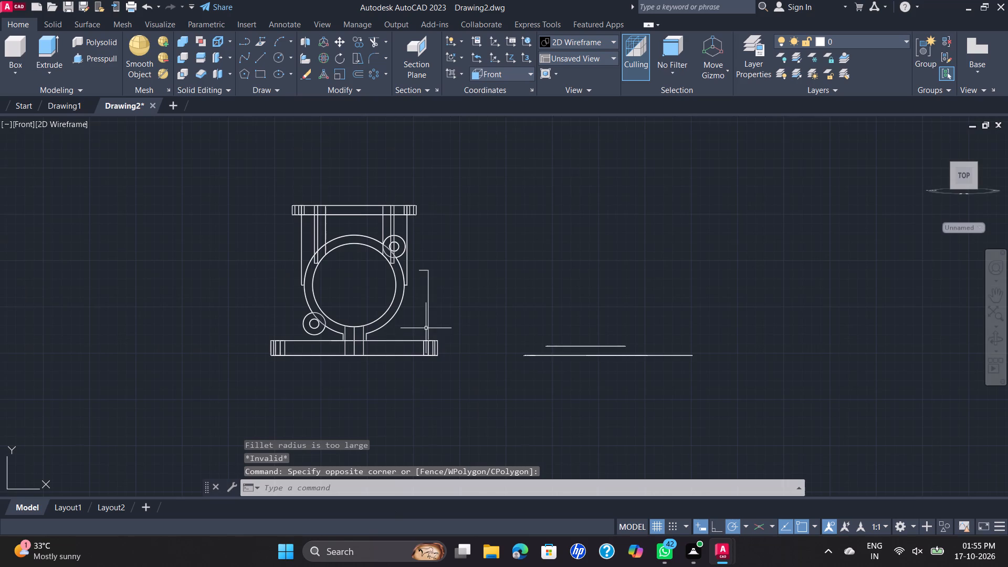
Fillet the upper corner between the short top line and the vertical line with radius 10.
{"action": "middle_click_drag", "start_coordinate": [450, 297], "coordinate": [465, 374]}
{"action": "scroll", "coordinate": [440, 333], "scroll_direction": "up", "scroll_amount": 1}
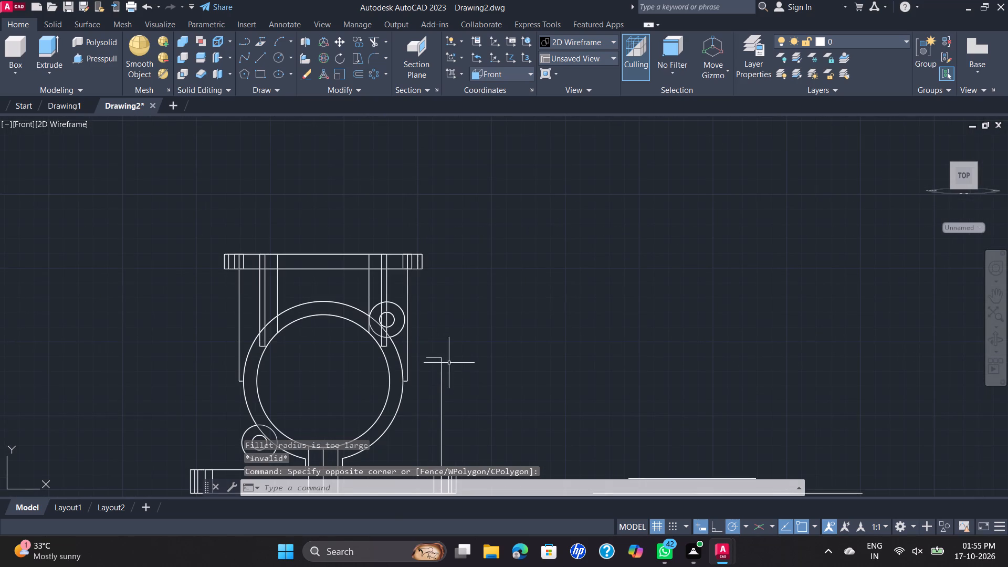
{"action": "key", "text": "f"}
{"action": "key", "text": "Return"}
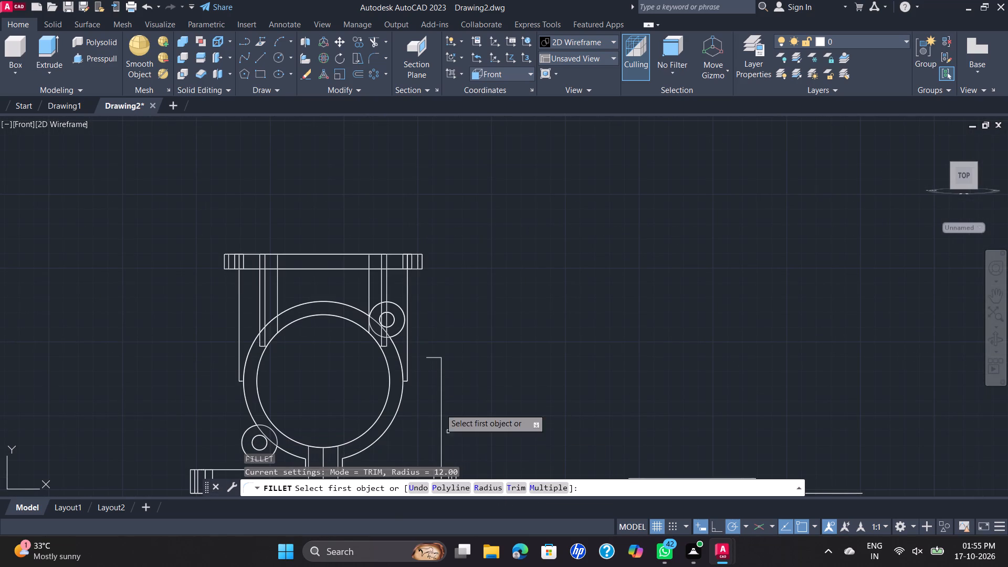
{"action": "left_click", "coordinate": [435, 356]}
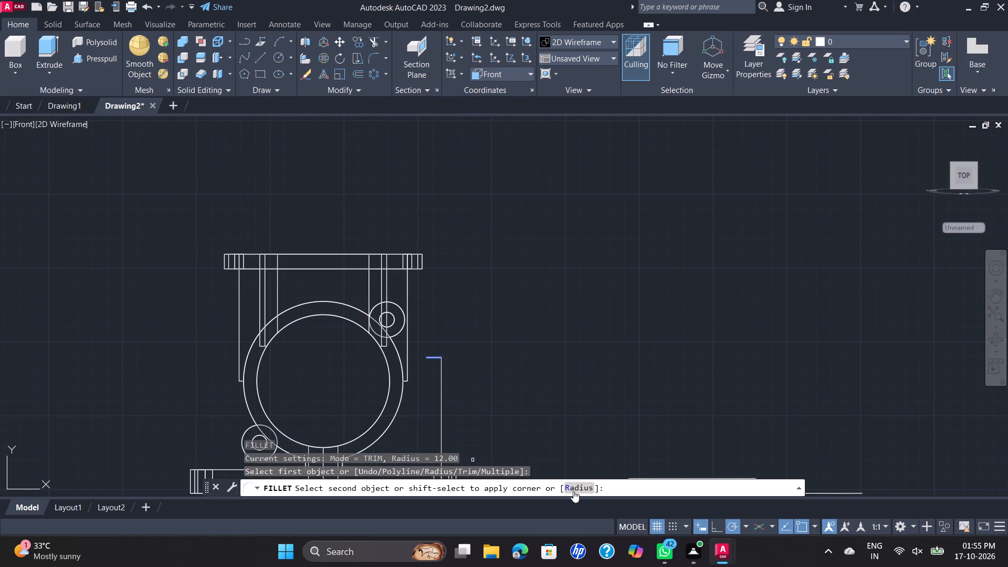
{"action": "left_click", "coordinate": [579, 487]}
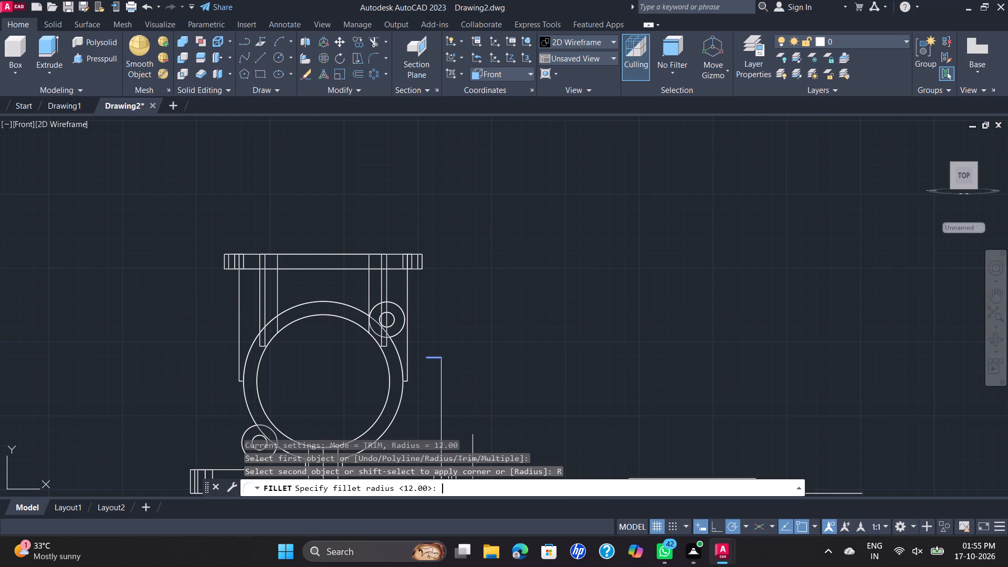
{"action": "key", "text": "1"}
{"action": "key", "text": "0"}
{"action": "key", "text": "Return"}
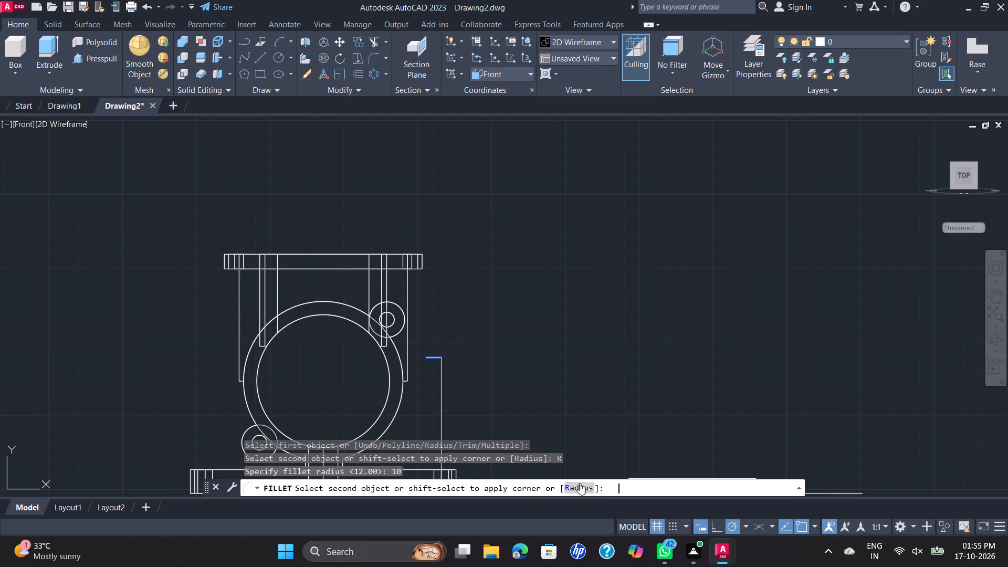
{"action": "left_click", "coordinate": [443, 382]}
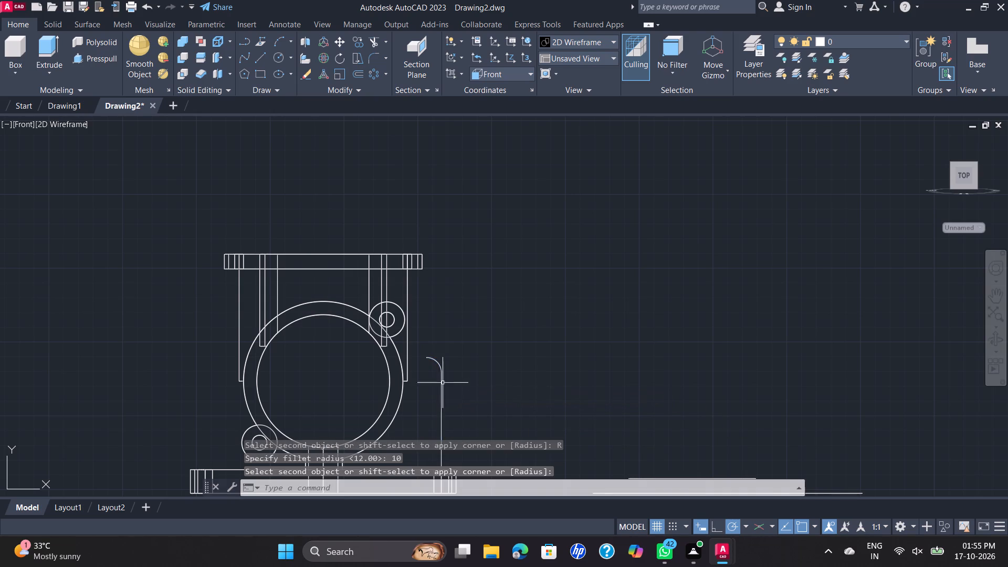
Fillet the lower corner between the vertical line and the short line on the base plate with radius 10.
{"action": "scroll", "coordinate": [457, 386], "scroll_direction": "down", "scroll_amount": 1}
{"action": "middle_click_drag", "start_coordinate": [461, 387], "coordinate": [456, 320]}
{"action": "key", "text": "space"}
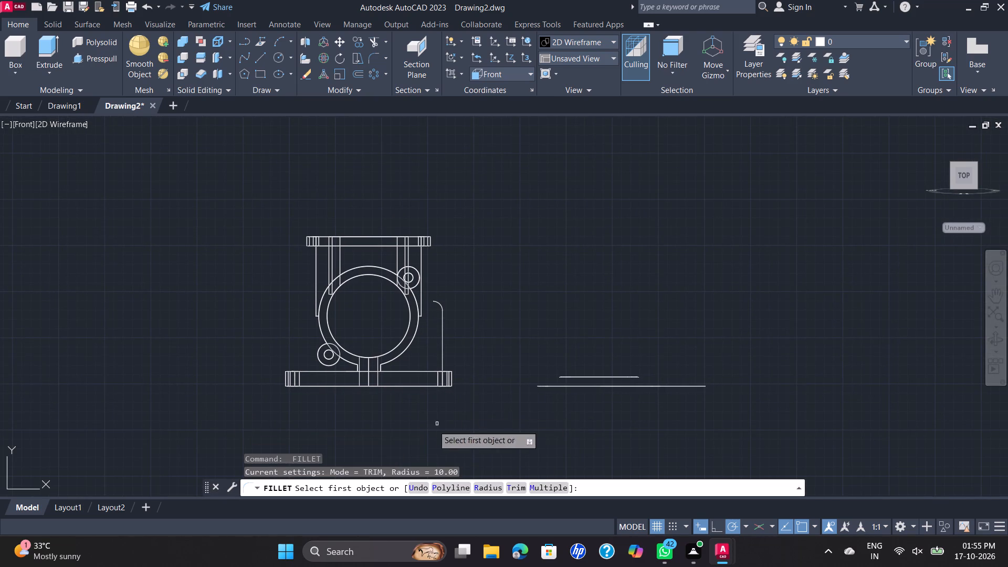
{"action": "scroll", "coordinate": [392, 396], "scroll_direction": "up", "scroll_amount": 3}
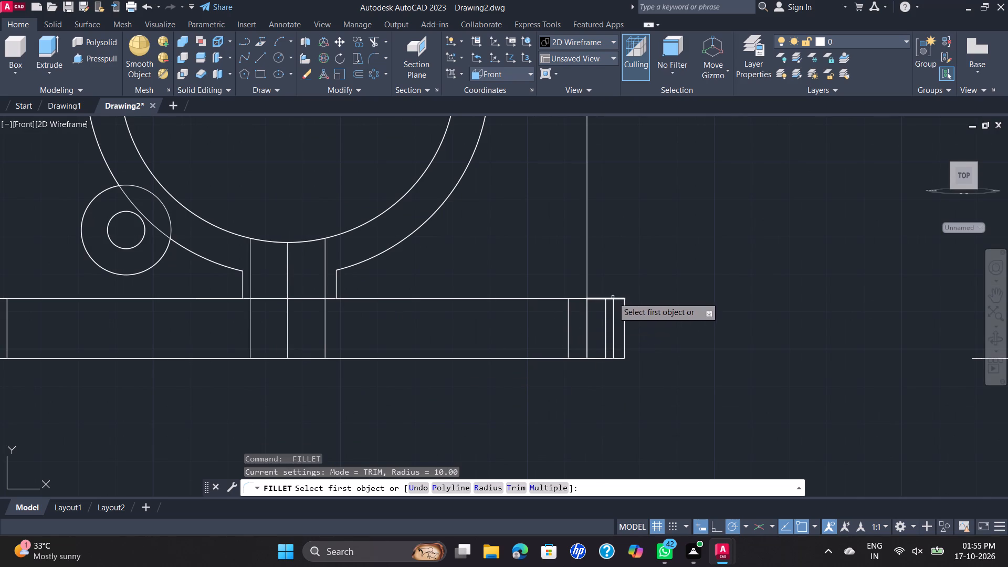
{"action": "left_click", "coordinate": [613, 297]}
{"action": "left_click", "coordinate": [587, 289]}
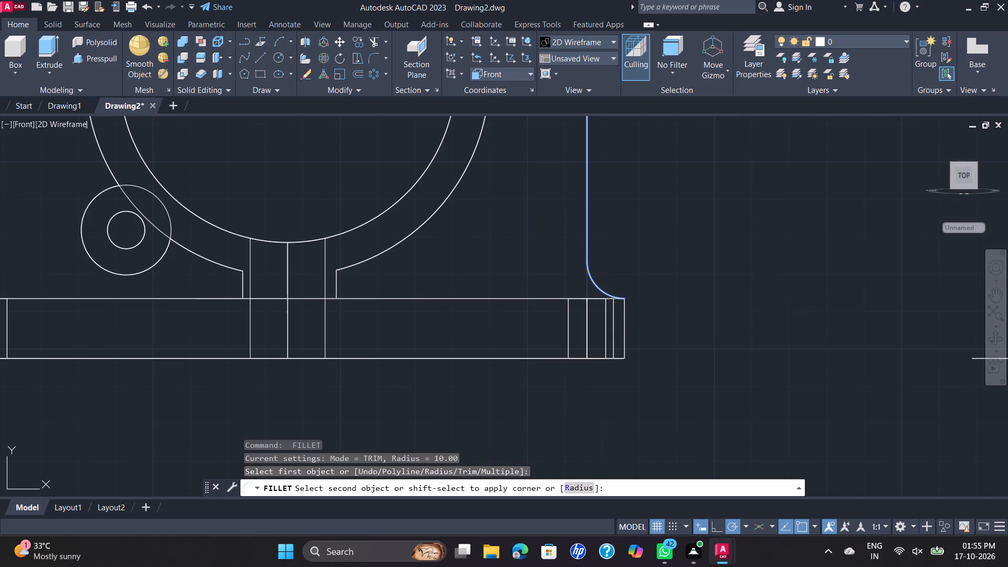
{"action": "scroll", "coordinate": [605, 265], "scroll_direction": "down", "scroll_amount": 1}
{"action": "middle_click_drag", "start_coordinate": [603, 261], "coordinate": [595, 434]}
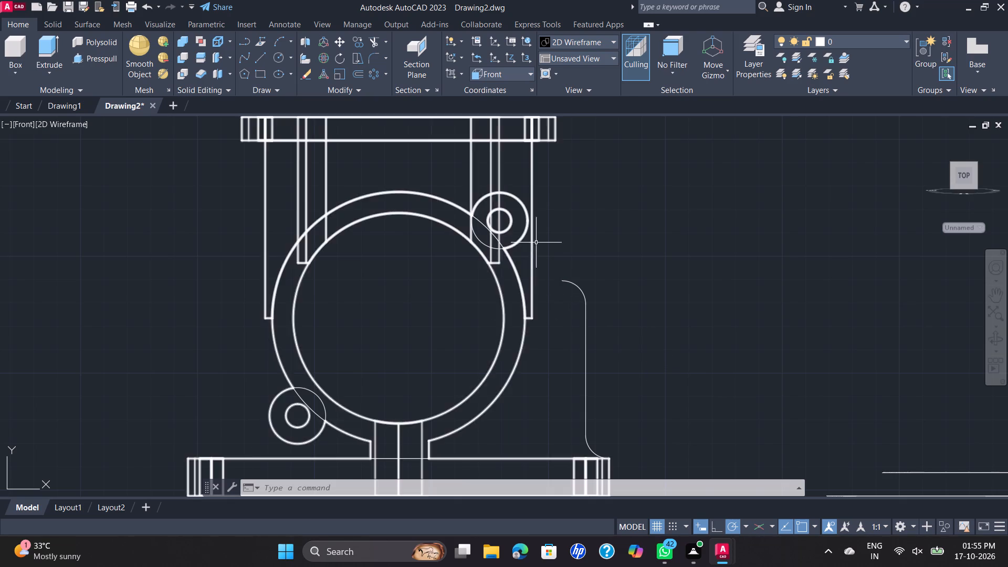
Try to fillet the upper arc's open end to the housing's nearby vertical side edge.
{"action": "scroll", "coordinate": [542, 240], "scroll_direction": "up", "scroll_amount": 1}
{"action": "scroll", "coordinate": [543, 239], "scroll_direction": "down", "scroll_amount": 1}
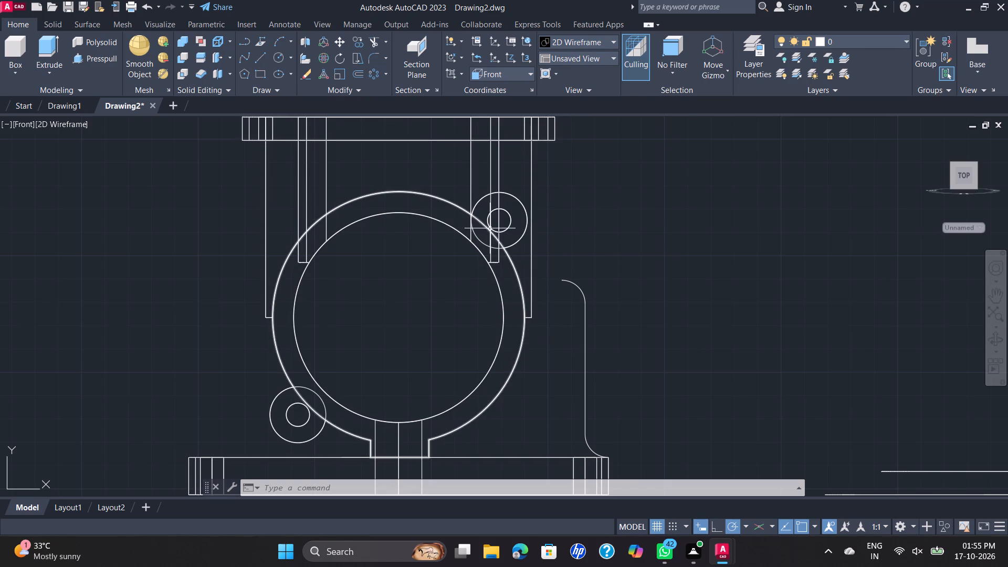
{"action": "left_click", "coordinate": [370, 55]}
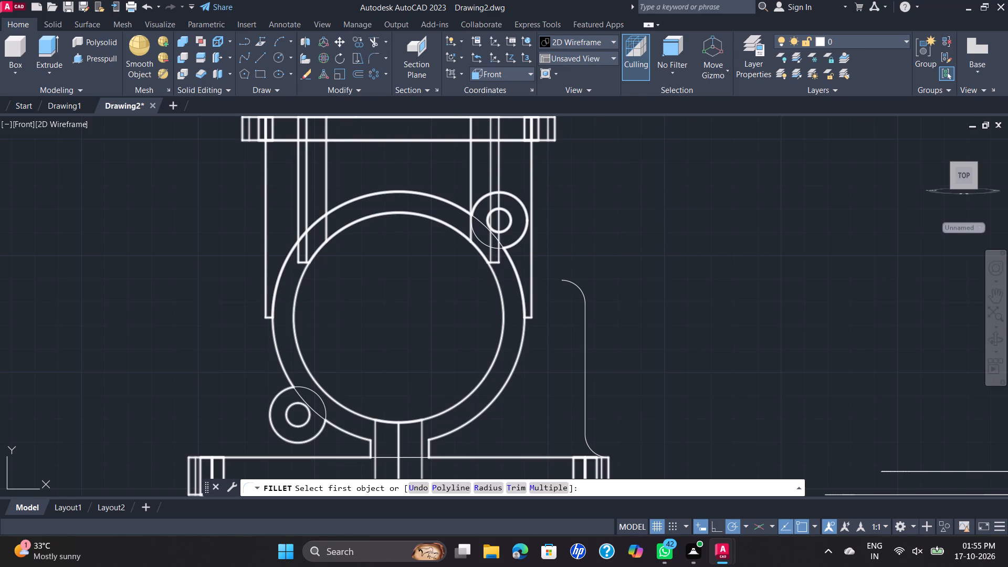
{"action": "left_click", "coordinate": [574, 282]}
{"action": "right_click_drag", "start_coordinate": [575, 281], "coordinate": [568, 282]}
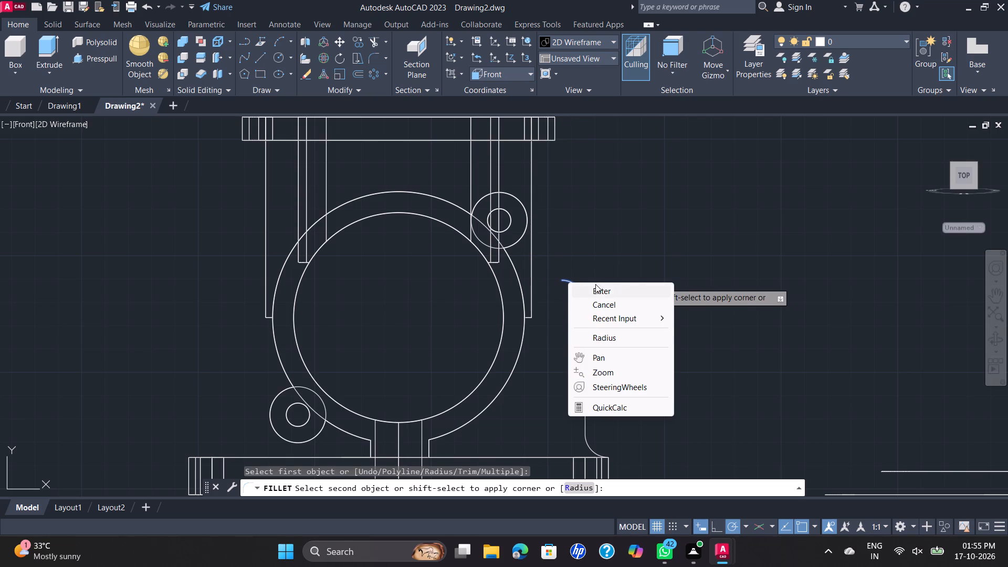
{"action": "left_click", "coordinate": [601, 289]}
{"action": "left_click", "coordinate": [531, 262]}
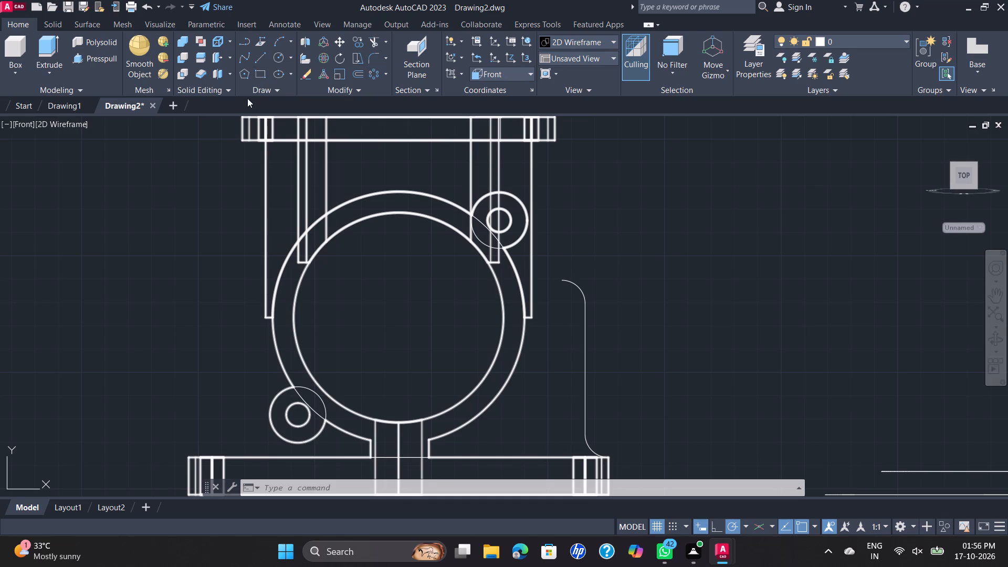
Draw a line from the base plate's top midpoint up to the bore centre, continuing horizontally to the outer vertical line.
{"action": "left_click", "coordinate": [259, 53]}
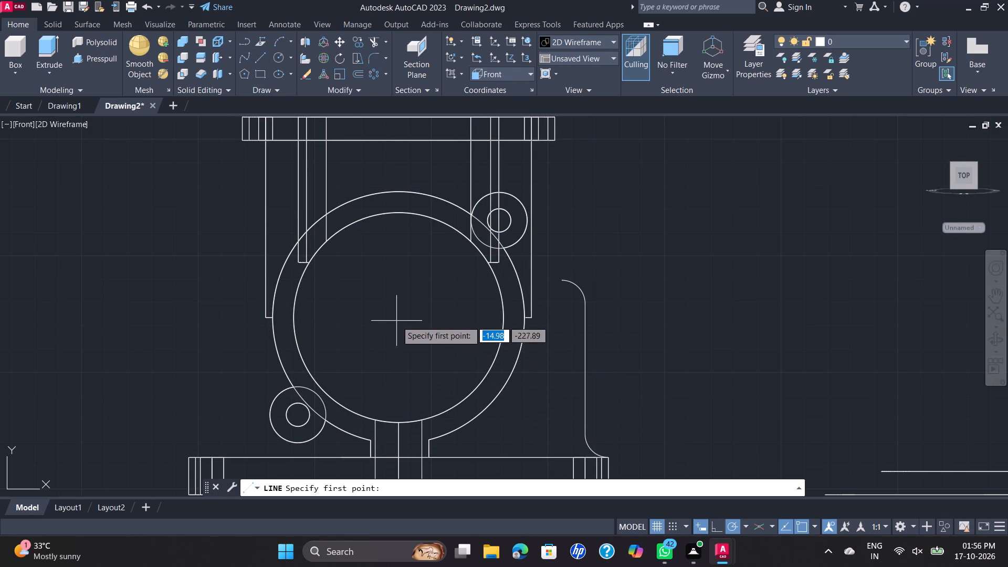
{"action": "scroll", "coordinate": [401, 310], "scroll_direction": "down", "scroll_amount": 1}
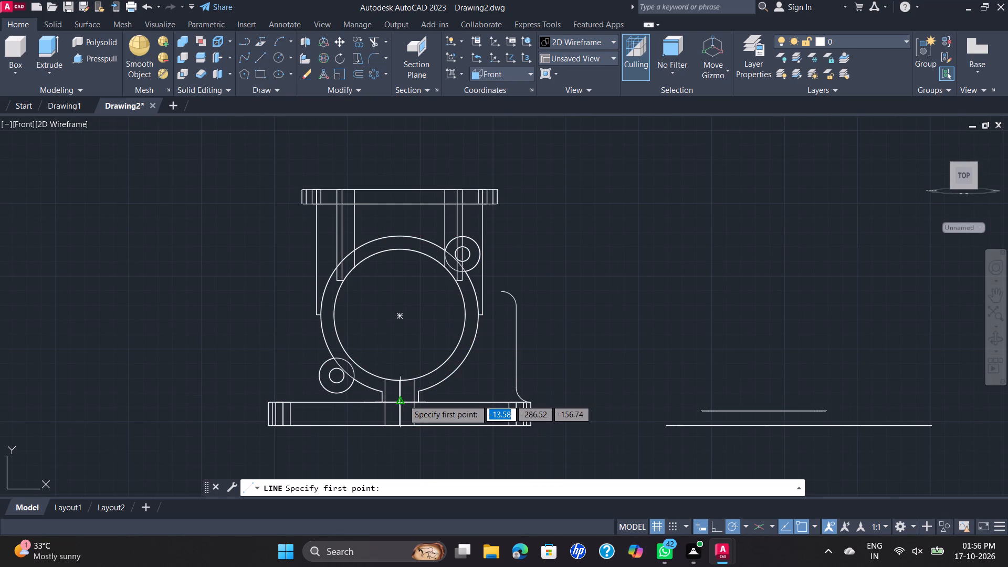
{"action": "left_click", "coordinate": [403, 400]}
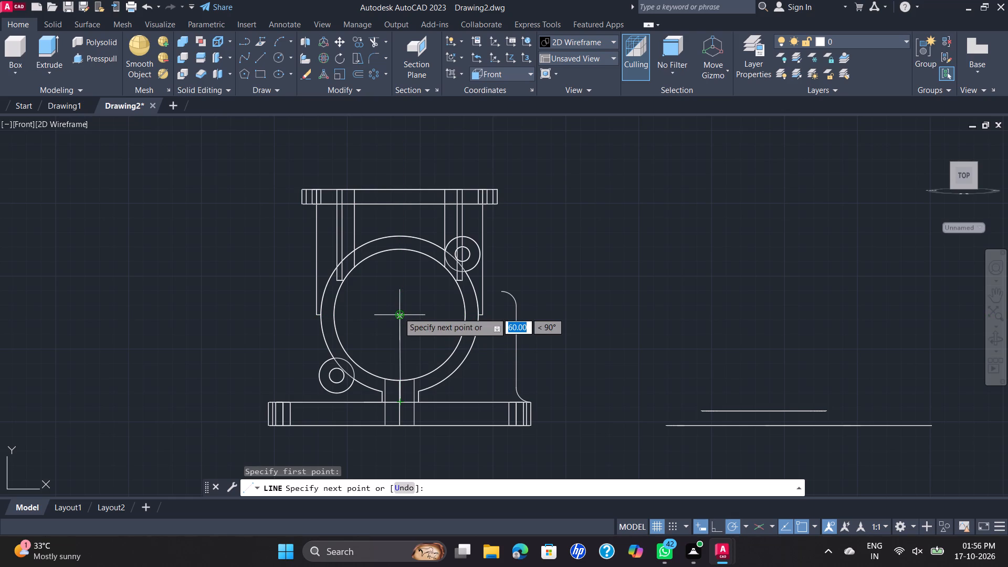
{"action": "left_click", "coordinate": [398, 312]}
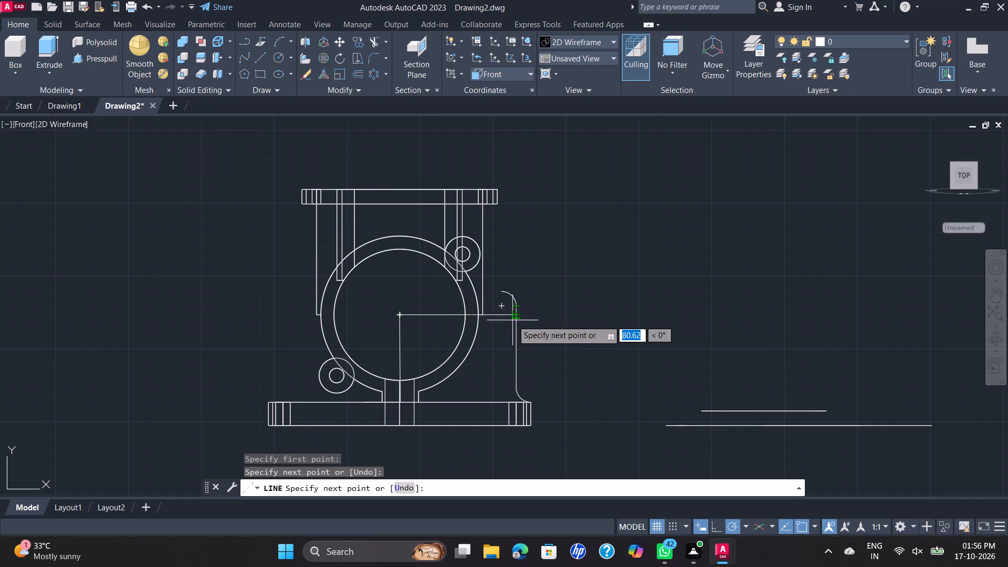
{"action": "left_click", "coordinate": [517, 317]}
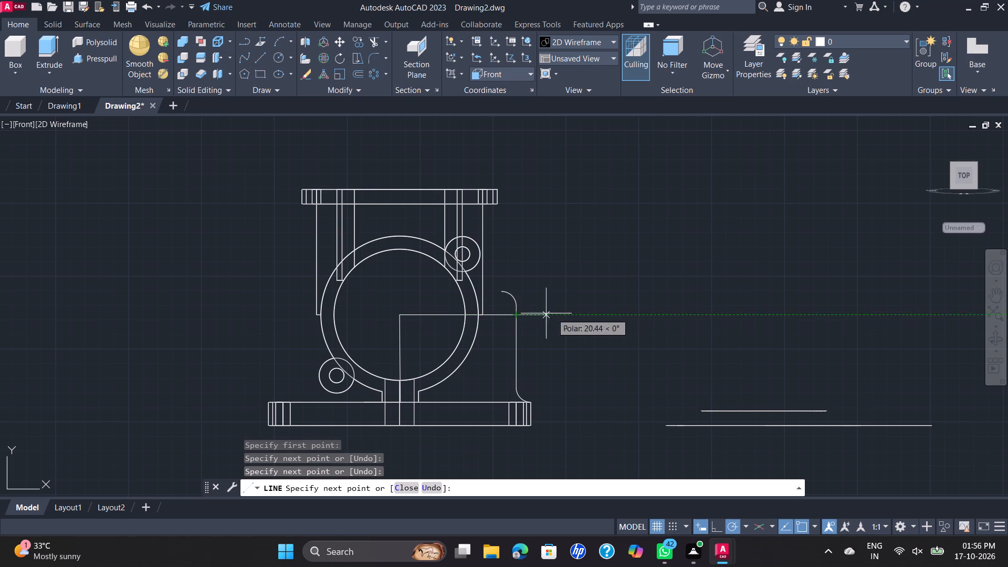
{"action": "key", "text": "Escape"}
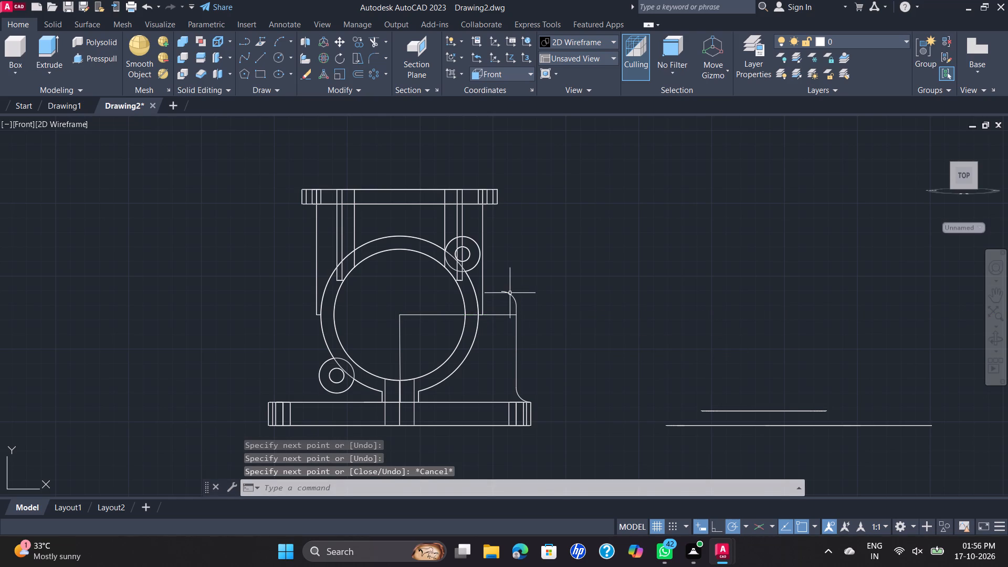
Delete the fillet arc at the upper end of the outer vertical line.
{"action": "left_click", "coordinate": [510, 293]}
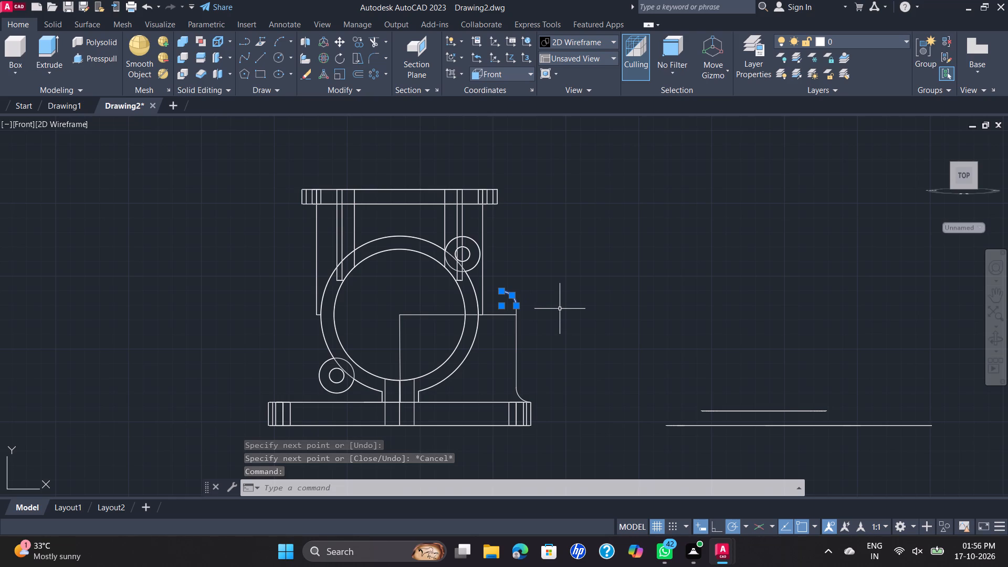
{"action": "key", "text": "Delete"}
Trim the stub of the outer vertical line that projects above the horizontal line through the bore centre.
{"action": "scroll", "coordinate": [497, 295], "scroll_direction": "up", "scroll_amount": 1}
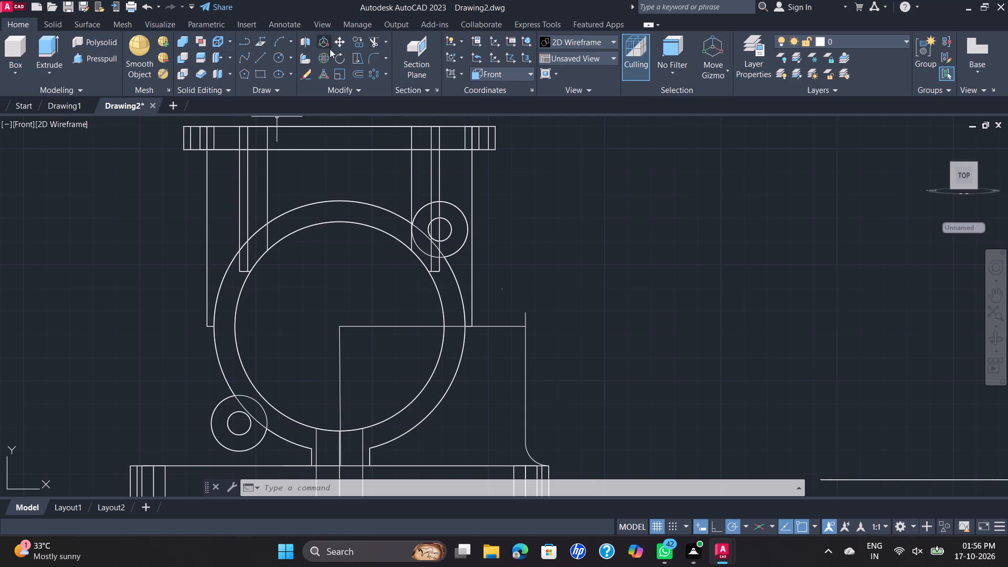
{"action": "left_click", "coordinate": [373, 40]}
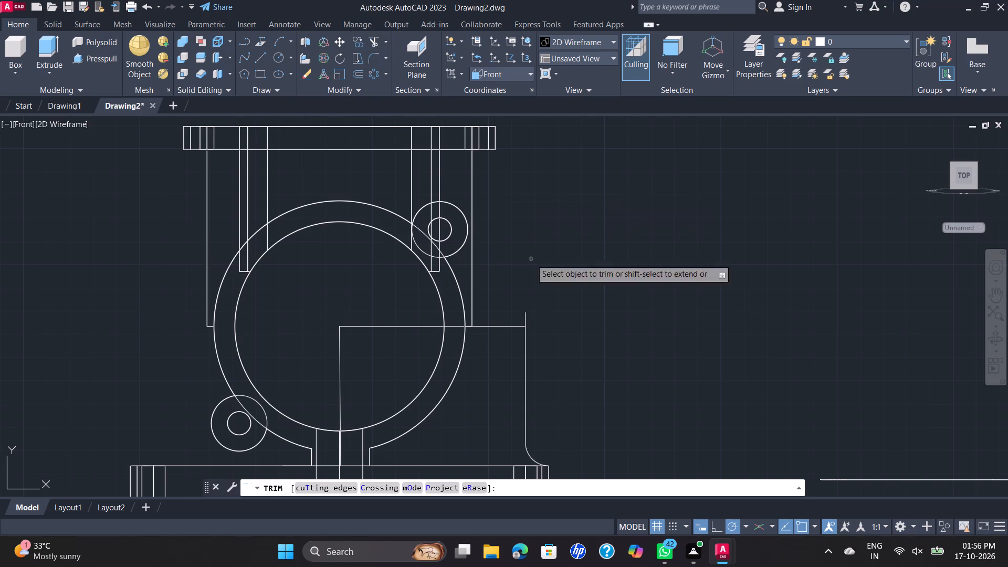
{"action": "scroll", "coordinate": [526, 317], "scroll_direction": "up", "scroll_amount": 2}
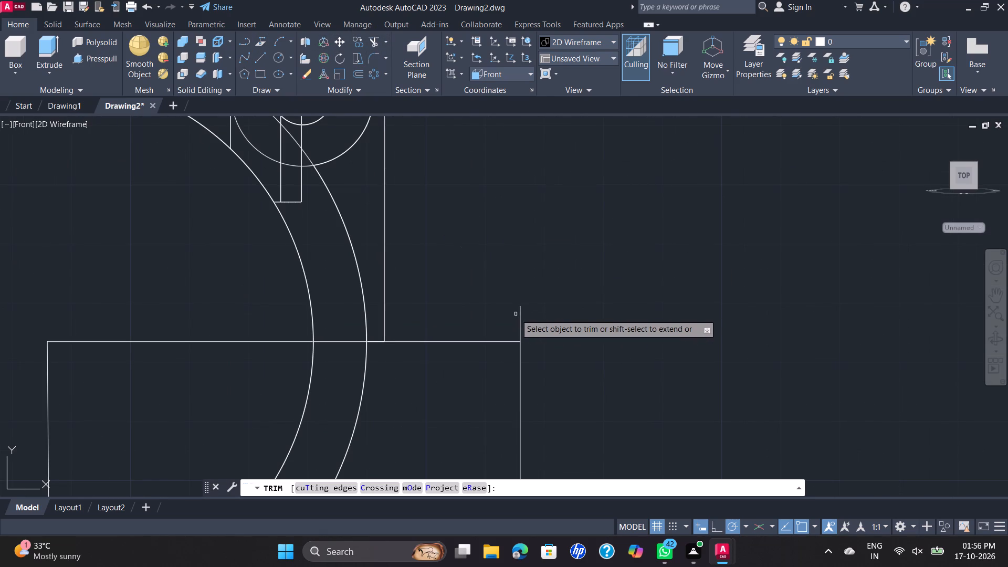
{"action": "left_click", "coordinate": [521, 316]}
{"action": "scroll", "coordinate": [522, 314], "scroll_direction": "down", "scroll_amount": 3}
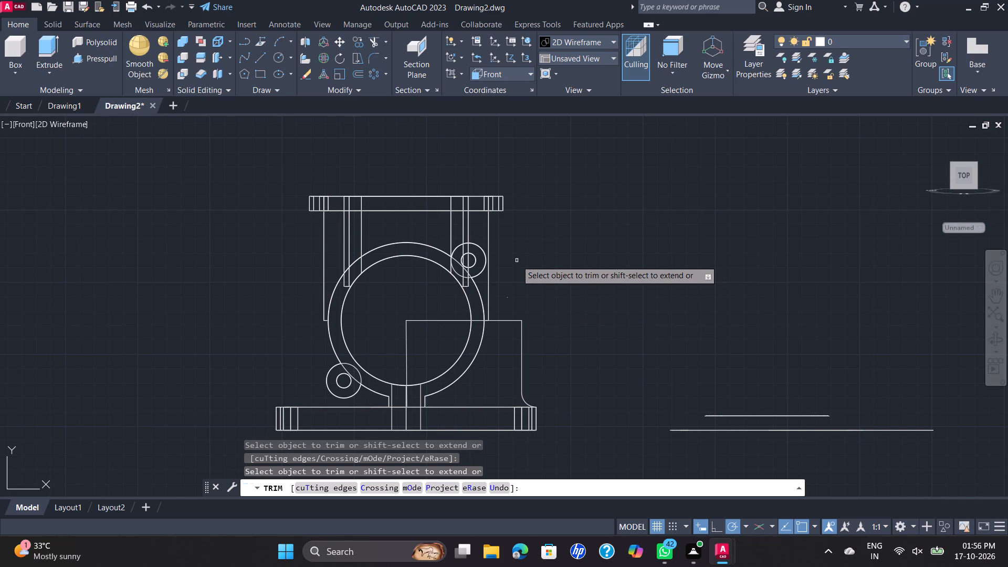
Fillet the corner between the outer vertical line and the horizontal line through the bore centre with radius 10.
{"action": "key", "text": "Escape"}
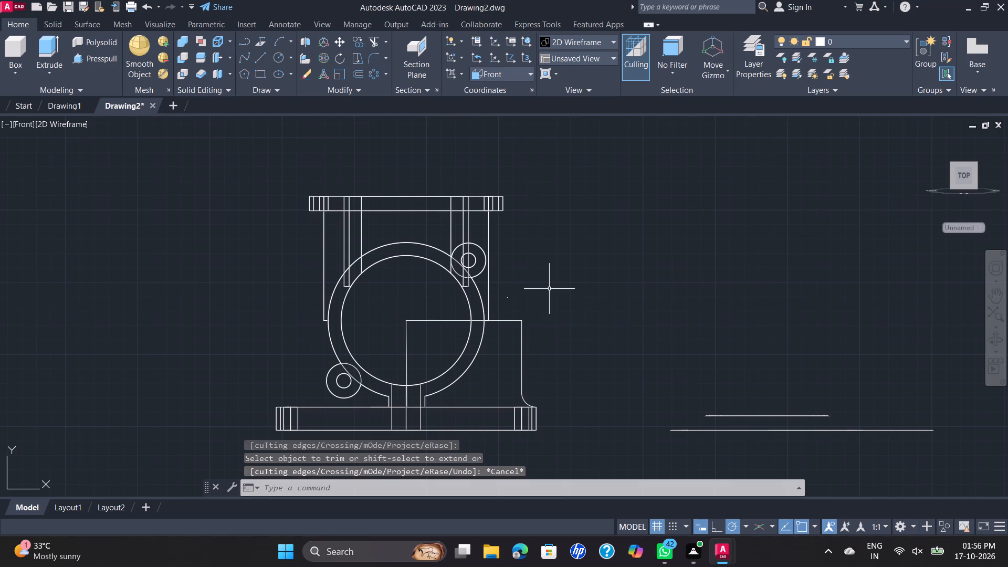
{"action": "key", "text": "f"}
{"action": "key", "text": "Return"}
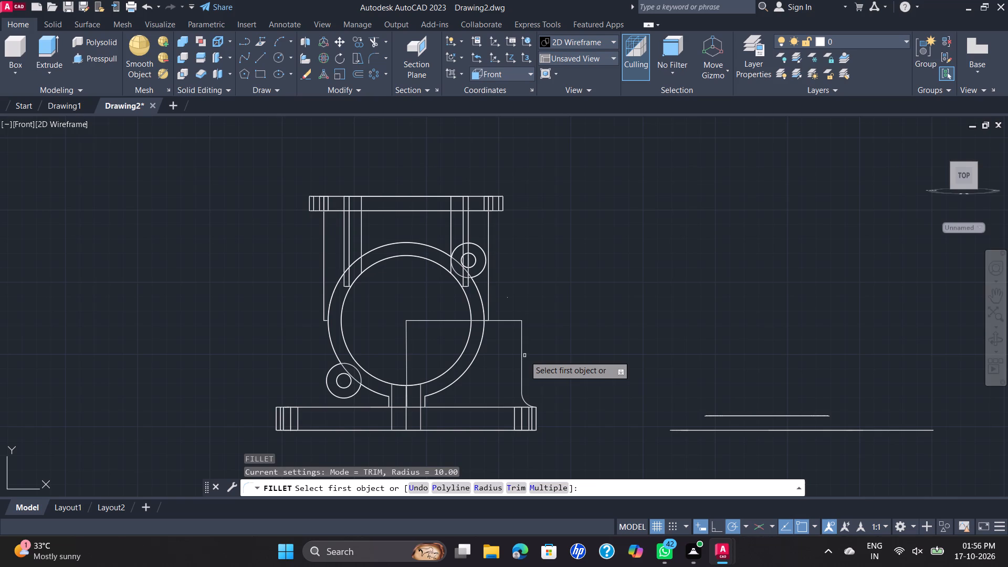
{"action": "left_click", "coordinate": [521, 356]}
{"action": "right_click", "coordinate": [520, 349]}
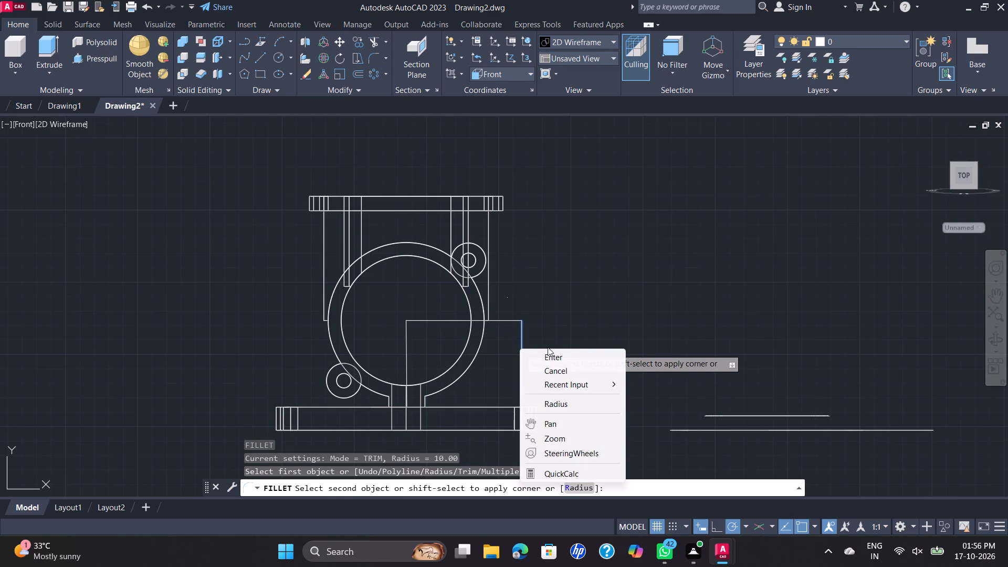
{"action": "left_click", "coordinate": [554, 359]}
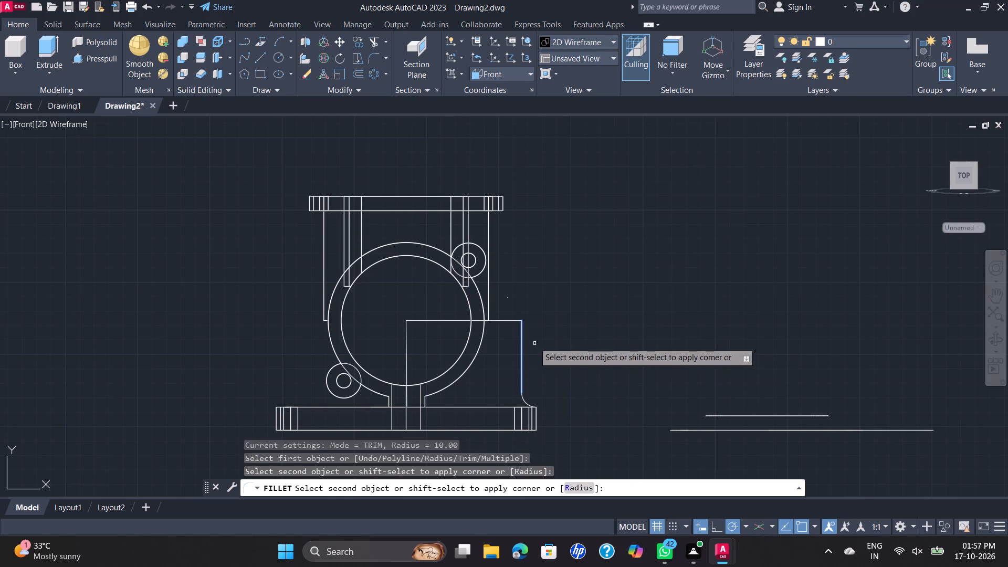
{"action": "left_click", "coordinate": [512, 321]}
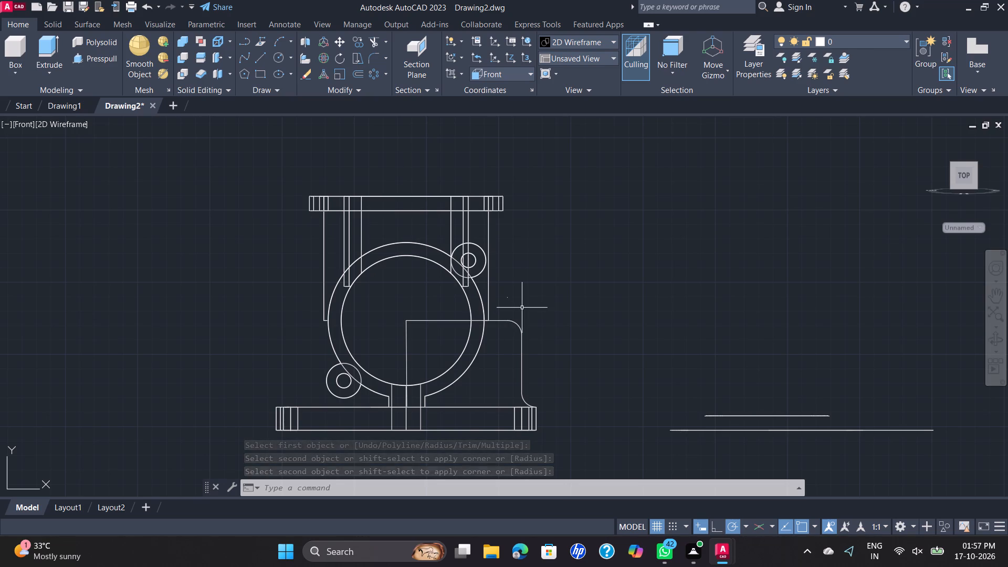
Draw a vertical line about 166 units long upward from the lower end of the housing's side edge, past the top flange.
{"action": "scroll", "coordinate": [523, 308], "scroll_direction": "up", "scroll_amount": 1}
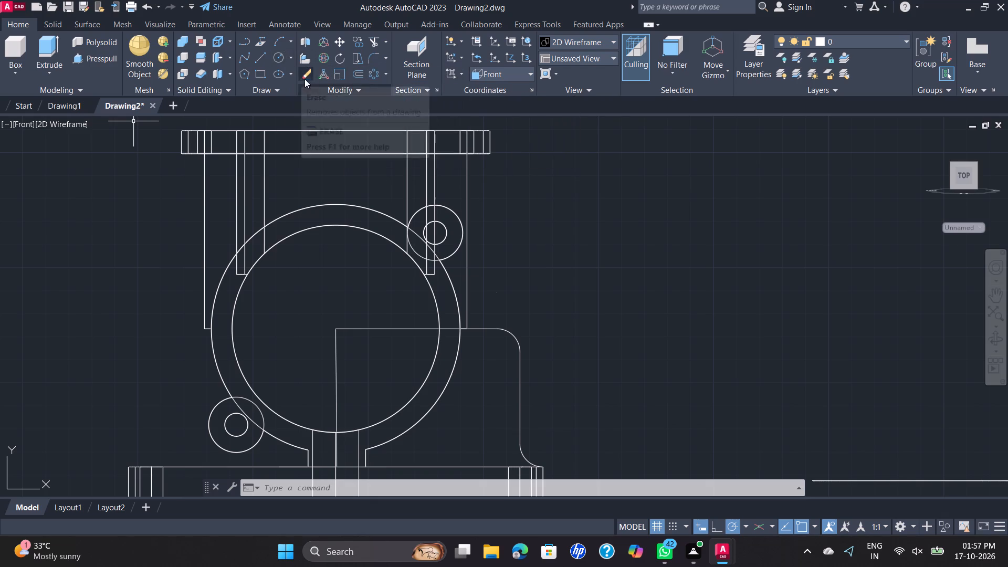
{"action": "left_click", "coordinate": [261, 61]}
{"action": "scroll", "coordinate": [458, 287], "scroll_direction": "up", "scroll_amount": 2}
{"action": "left_click", "coordinate": [474, 389]}
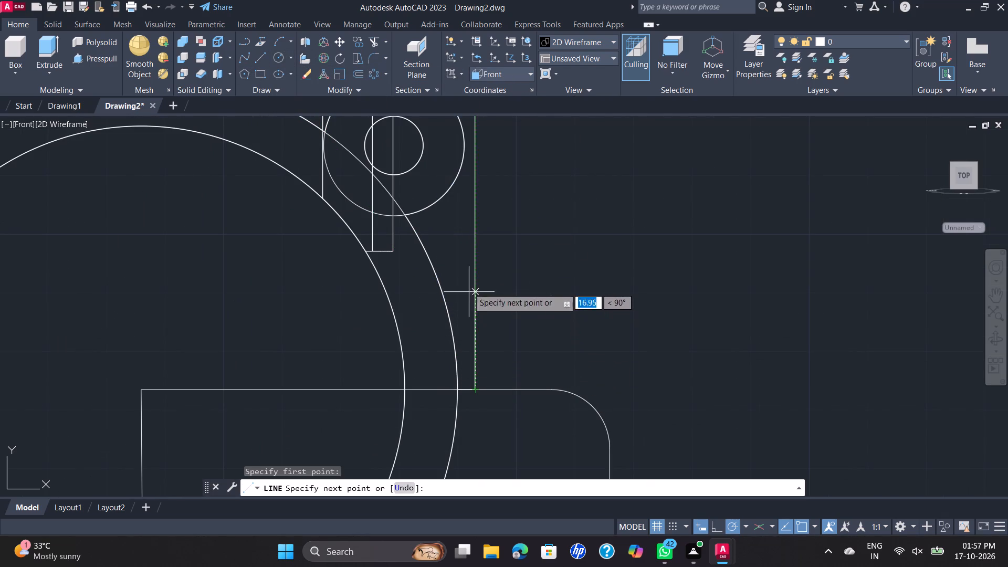
{"action": "scroll", "coordinate": [478, 216], "scroll_direction": "down", "scroll_amount": 3}
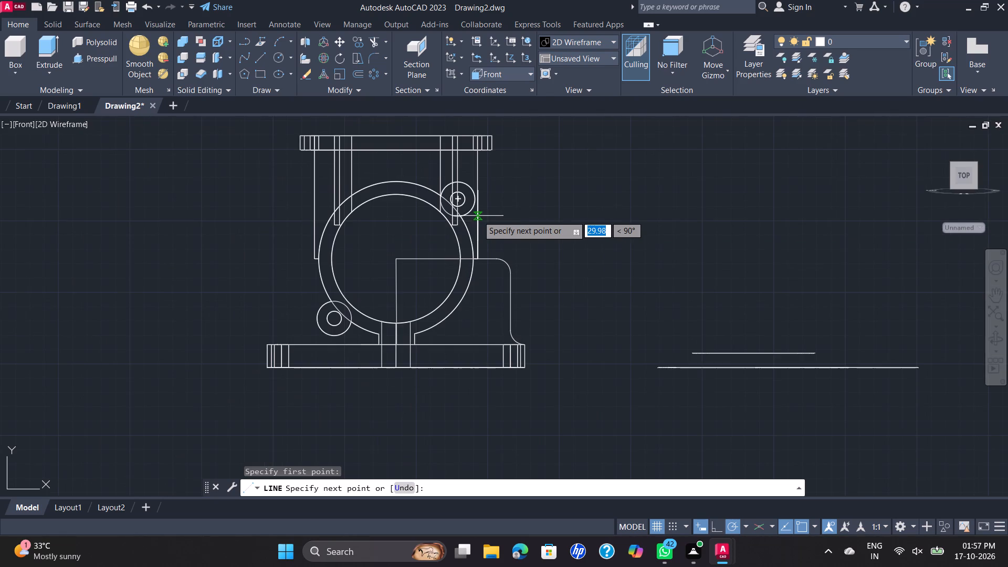
{"action": "middle_click_drag", "start_coordinate": [478, 216], "coordinate": [497, 295]}
{"action": "scroll", "coordinate": [495, 290], "scroll_direction": "down", "scroll_amount": 1}
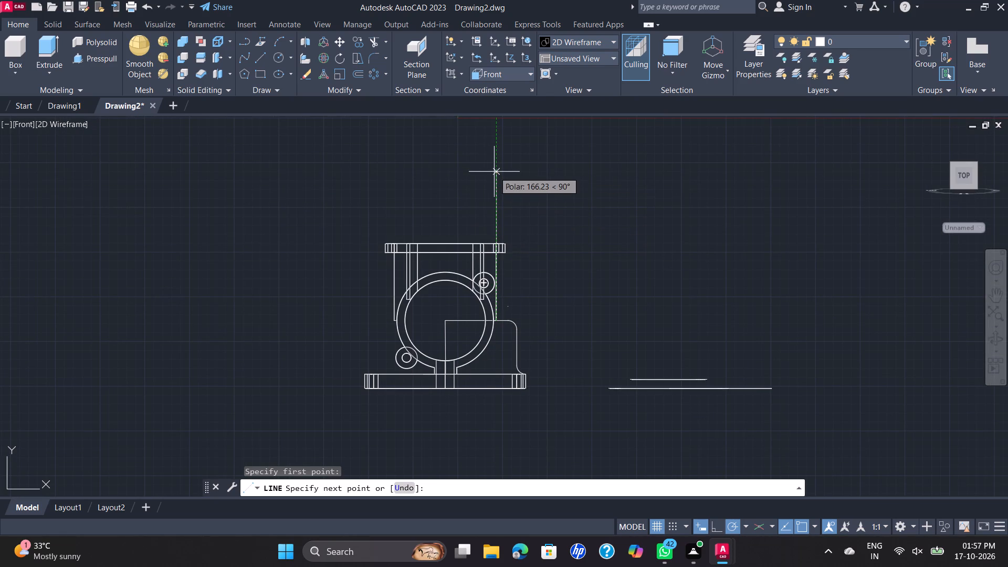
{"action": "left_click", "coordinate": [494, 172]}
{"action": "key", "text": "Escape"}
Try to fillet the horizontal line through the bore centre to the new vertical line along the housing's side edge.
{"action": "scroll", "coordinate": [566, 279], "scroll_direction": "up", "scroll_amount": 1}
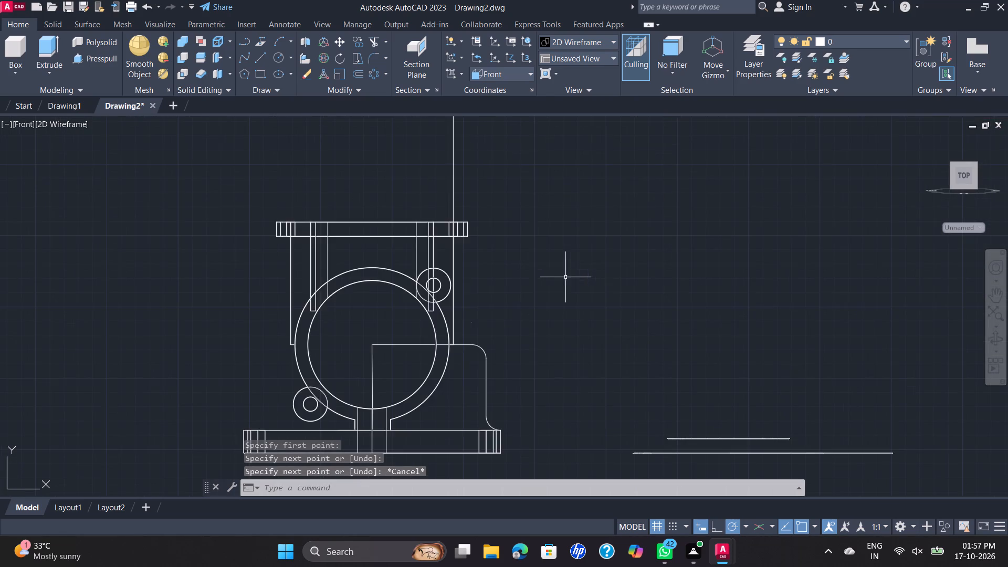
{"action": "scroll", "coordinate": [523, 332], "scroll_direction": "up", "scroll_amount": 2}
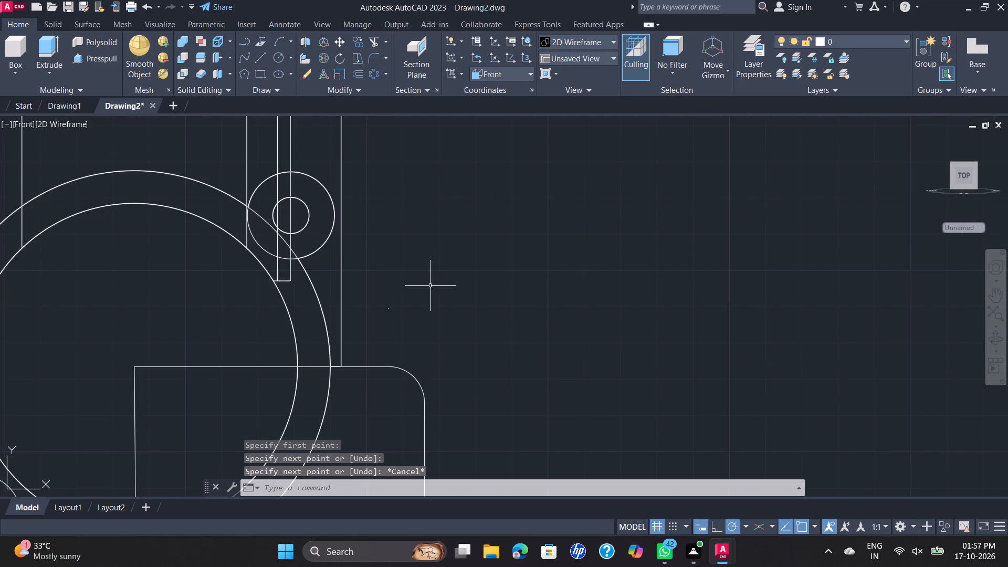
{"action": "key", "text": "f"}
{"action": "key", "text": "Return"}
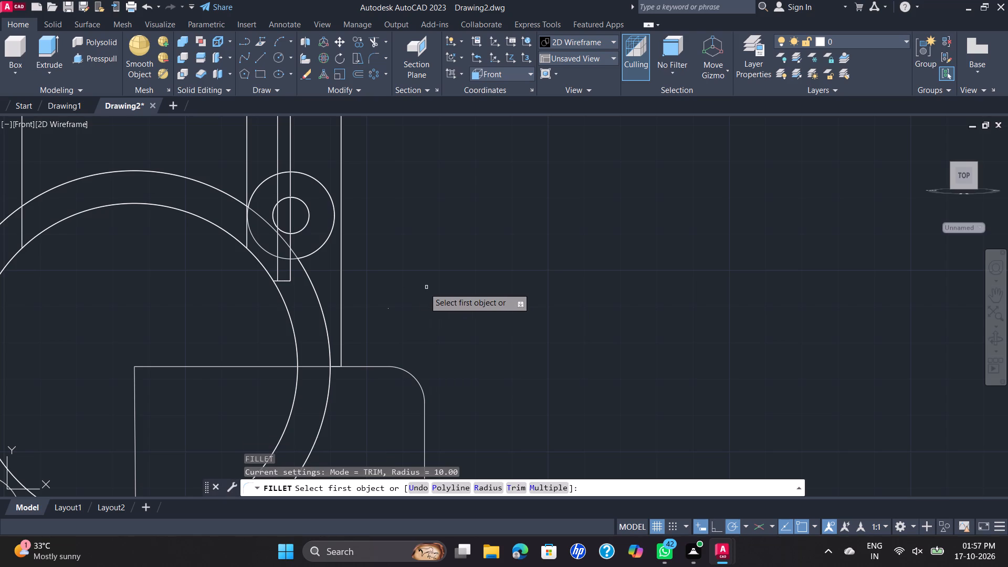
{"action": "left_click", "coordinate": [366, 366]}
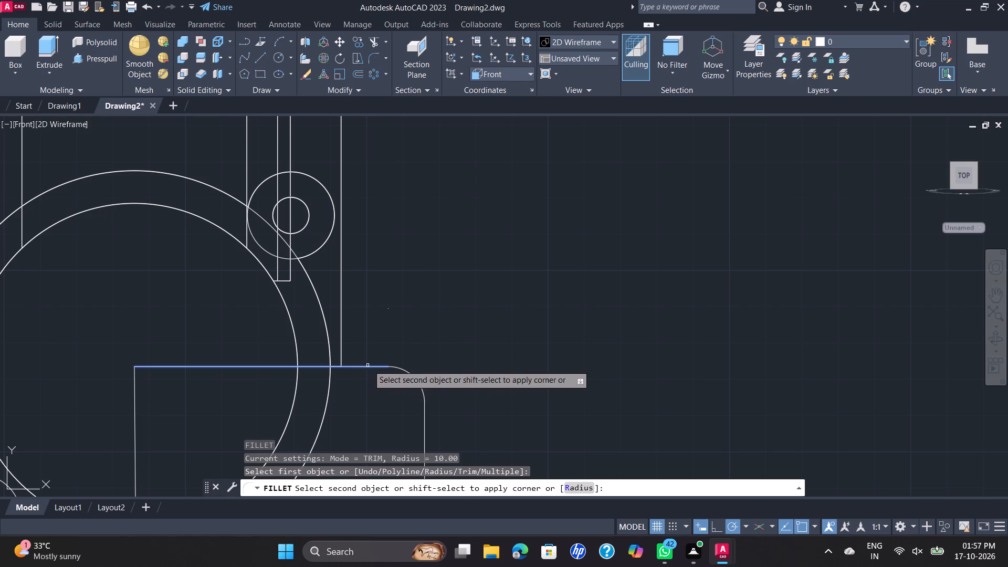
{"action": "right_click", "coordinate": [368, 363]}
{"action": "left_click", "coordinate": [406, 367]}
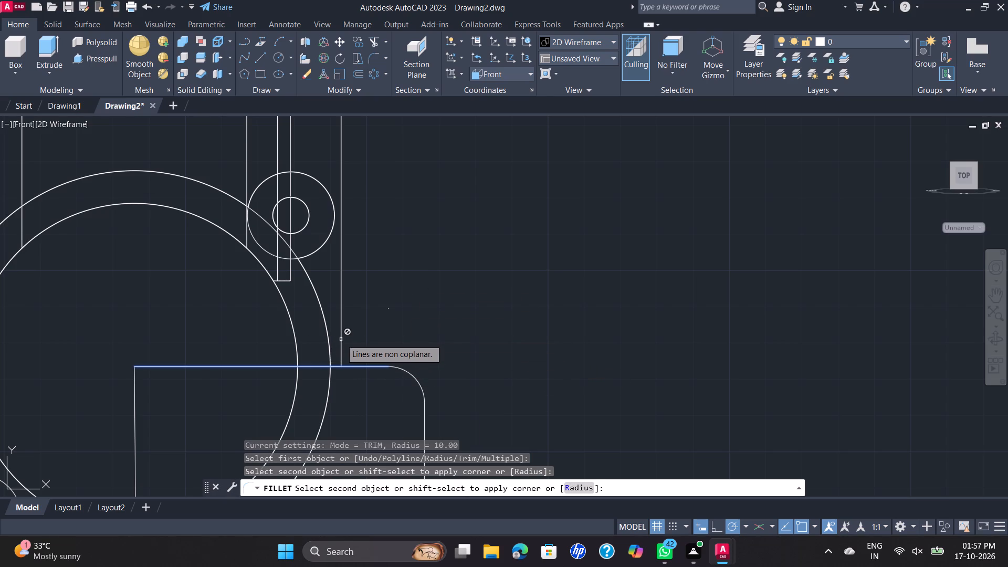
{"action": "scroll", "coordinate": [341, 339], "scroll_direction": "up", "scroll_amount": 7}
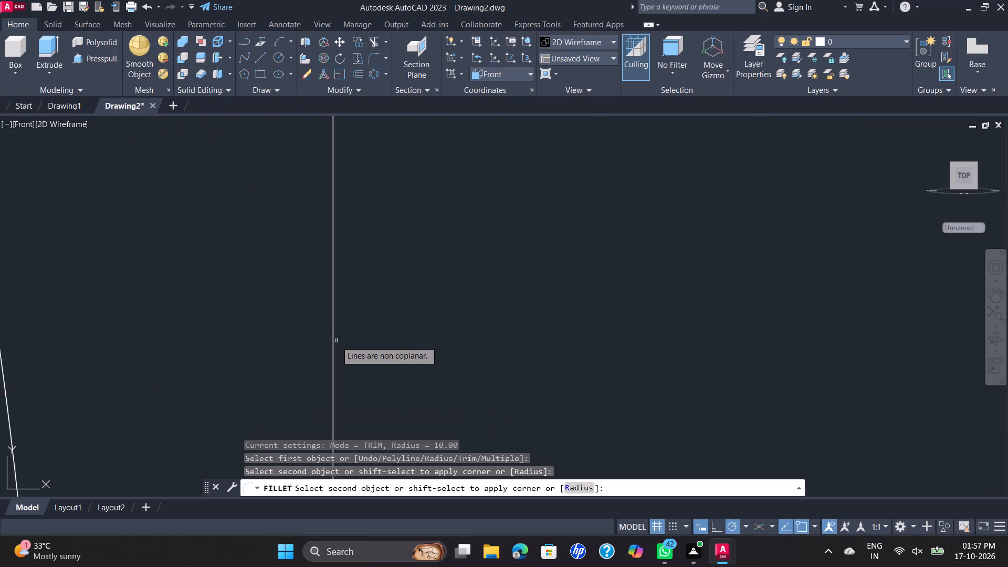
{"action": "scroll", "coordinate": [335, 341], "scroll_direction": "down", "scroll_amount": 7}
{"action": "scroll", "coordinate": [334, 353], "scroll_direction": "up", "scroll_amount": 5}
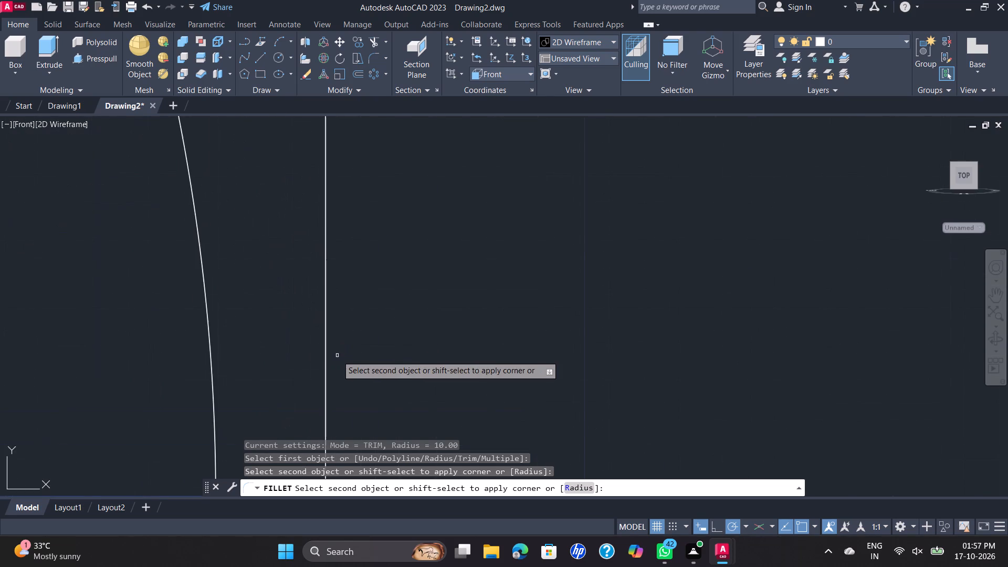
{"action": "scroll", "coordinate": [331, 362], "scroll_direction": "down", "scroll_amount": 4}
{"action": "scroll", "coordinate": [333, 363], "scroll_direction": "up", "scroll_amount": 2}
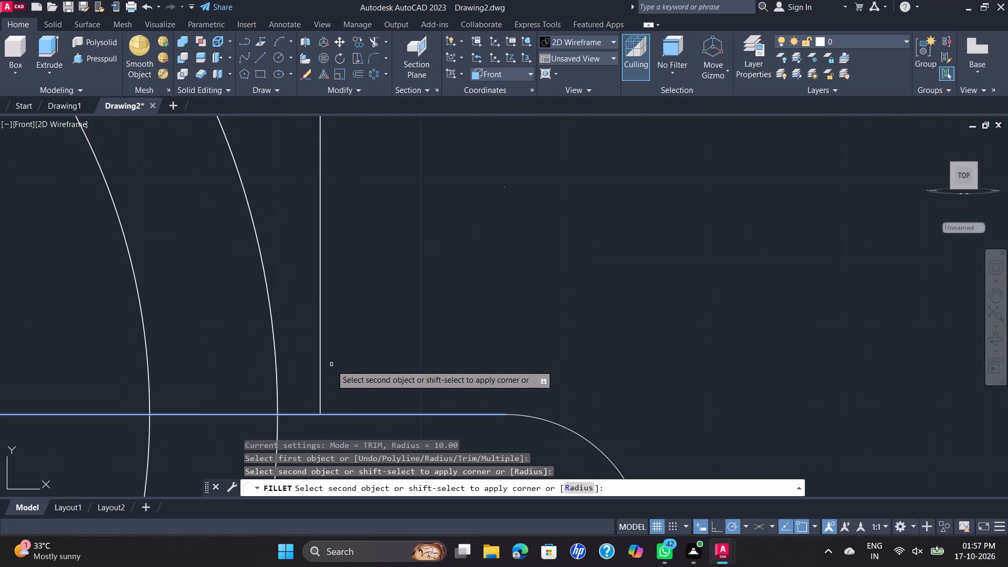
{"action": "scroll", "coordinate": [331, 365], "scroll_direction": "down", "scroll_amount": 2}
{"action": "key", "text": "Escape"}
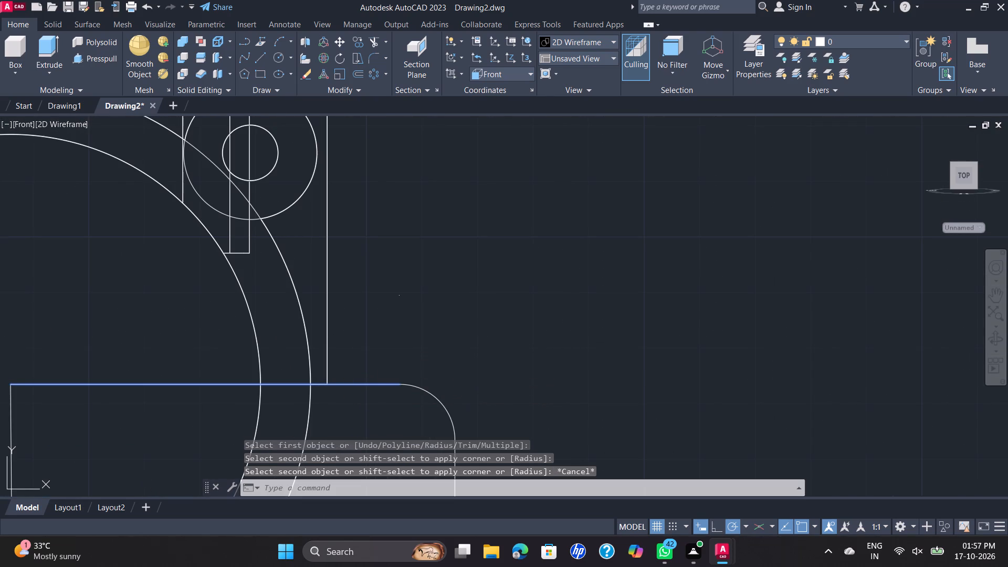
Delete the horizontal line running from the bore centre to the upper fillet arc.
{"action": "left_click", "coordinate": [203, 383]}
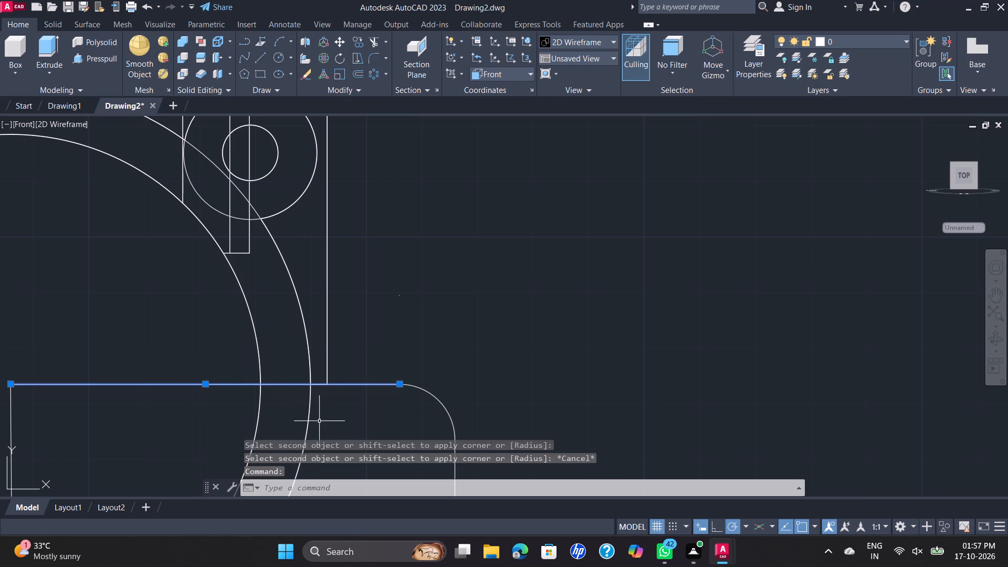
{"action": "key", "text": "Delete"}
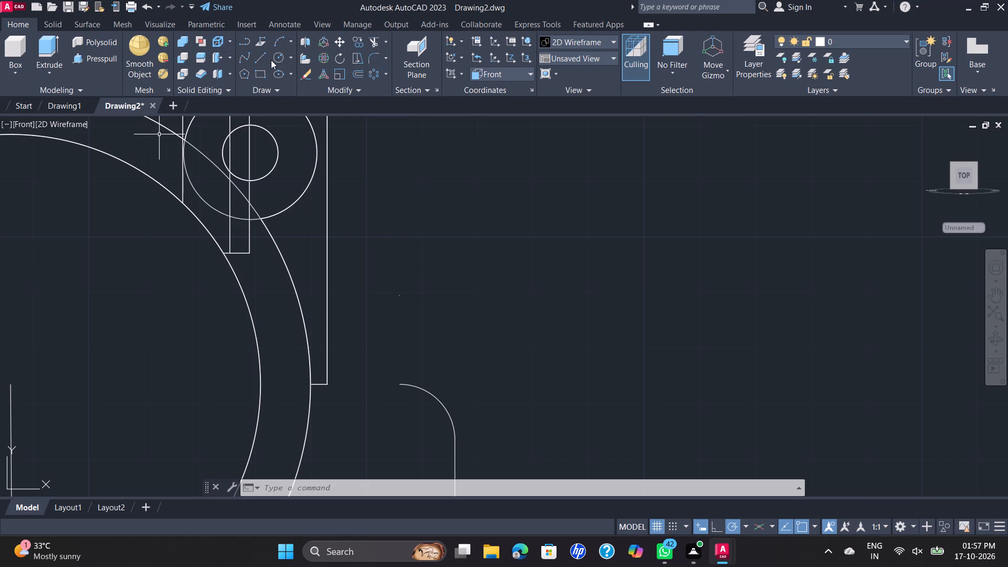
Draw a short horizontal line from the upper fillet arc's open end to the lower end of the housing's side edge.
{"action": "left_click", "coordinate": [256, 56]}
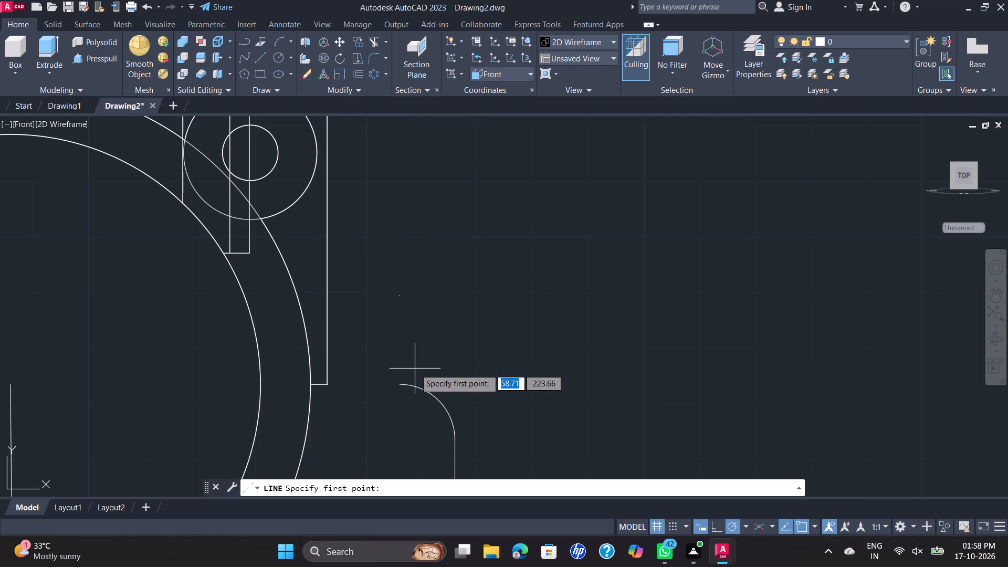
{"action": "left_click", "coordinate": [402, 387]}
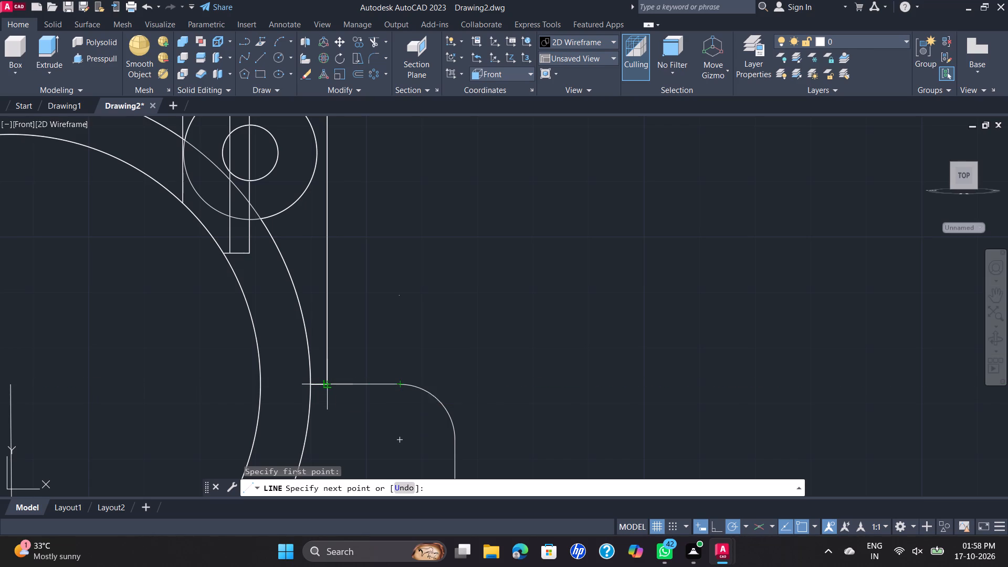
{"action": "left_click", "coordinate": [329, 383]}
{"action": "key", "text": "Escape"}
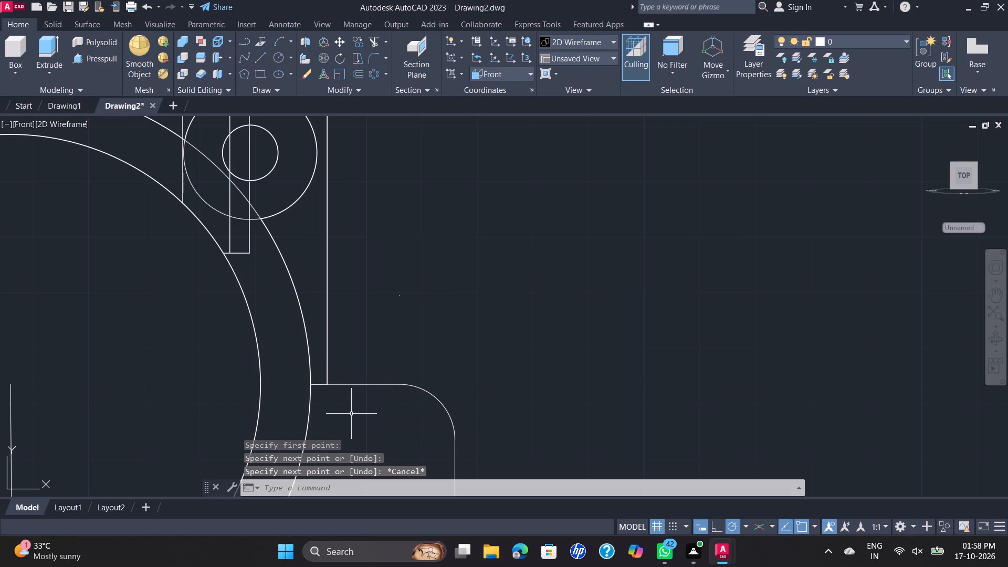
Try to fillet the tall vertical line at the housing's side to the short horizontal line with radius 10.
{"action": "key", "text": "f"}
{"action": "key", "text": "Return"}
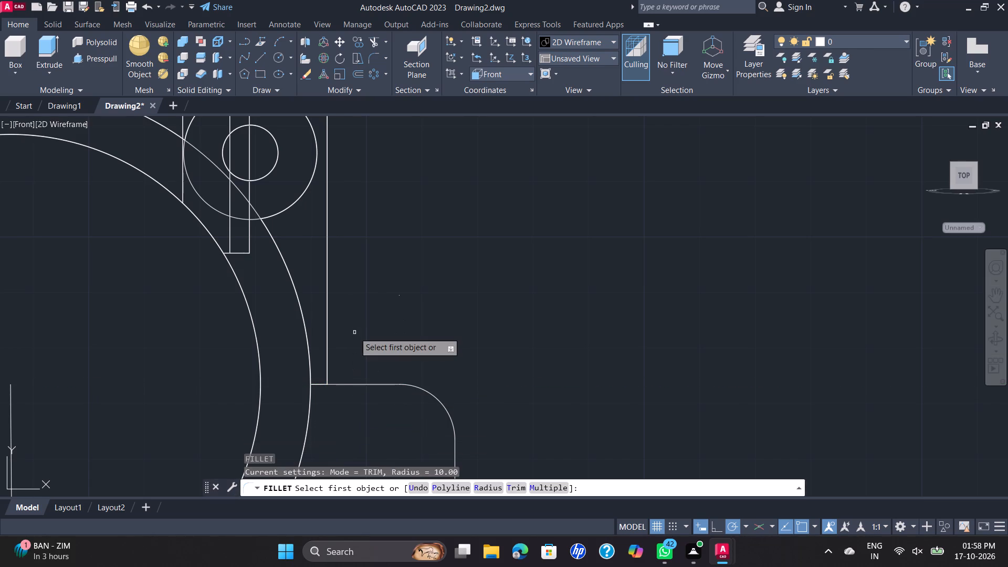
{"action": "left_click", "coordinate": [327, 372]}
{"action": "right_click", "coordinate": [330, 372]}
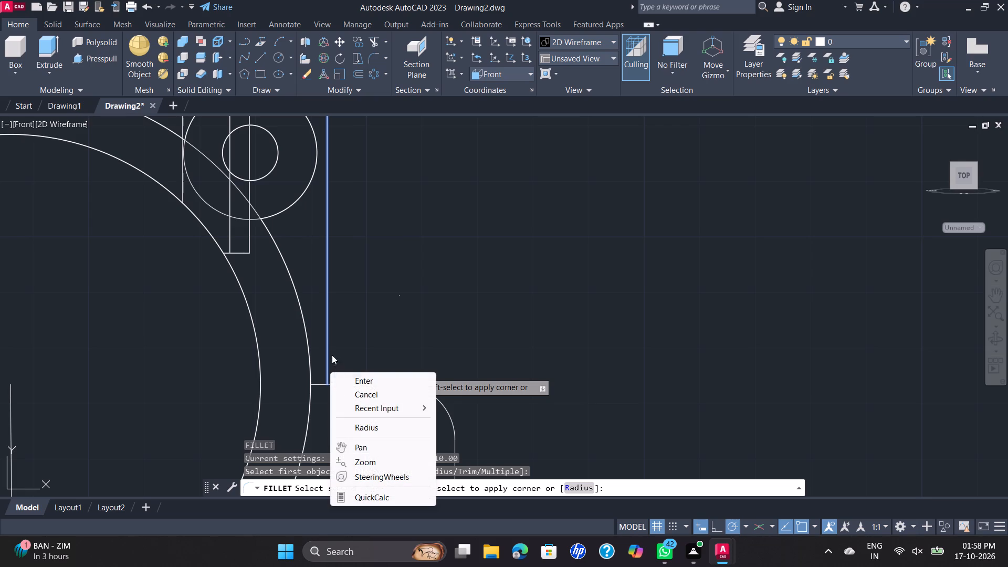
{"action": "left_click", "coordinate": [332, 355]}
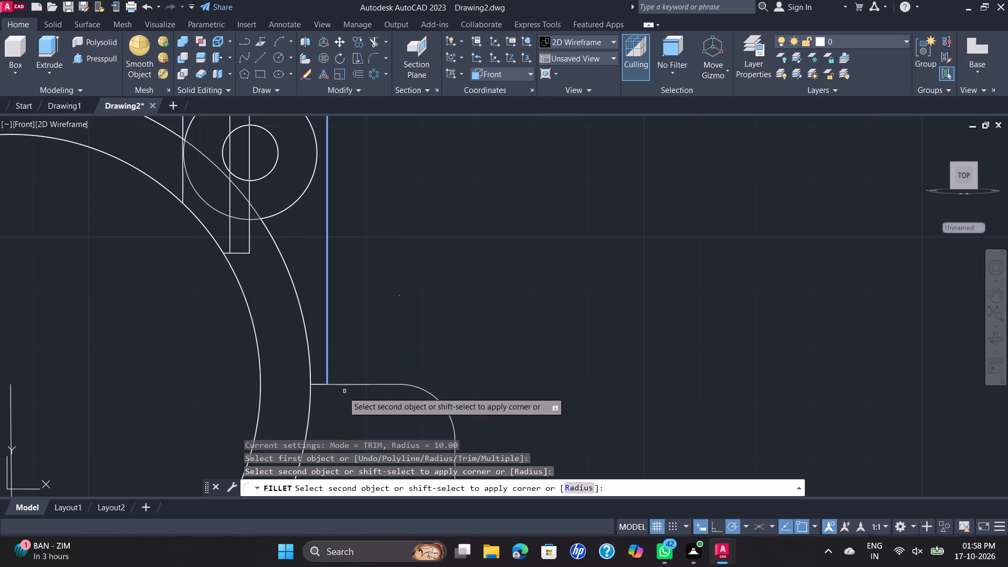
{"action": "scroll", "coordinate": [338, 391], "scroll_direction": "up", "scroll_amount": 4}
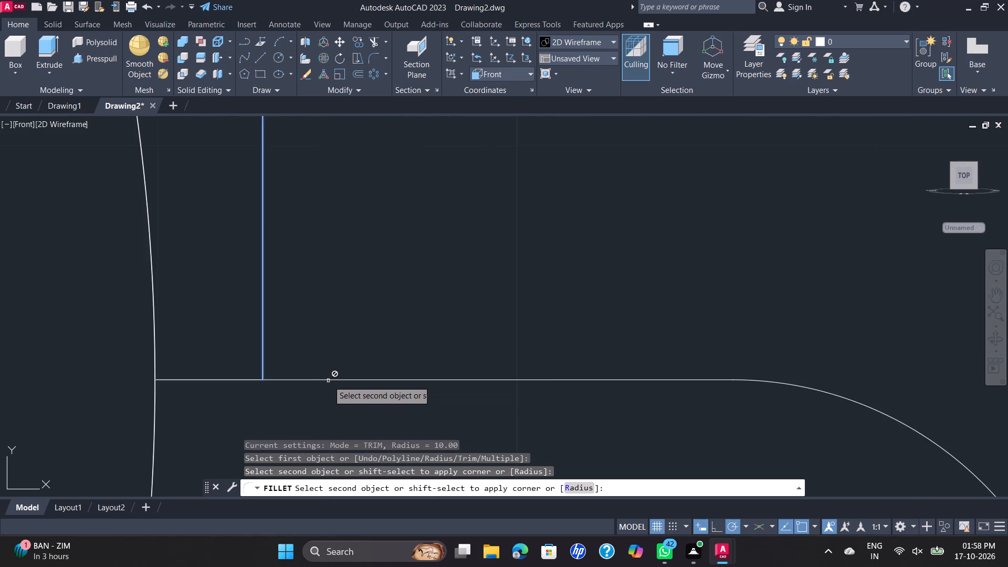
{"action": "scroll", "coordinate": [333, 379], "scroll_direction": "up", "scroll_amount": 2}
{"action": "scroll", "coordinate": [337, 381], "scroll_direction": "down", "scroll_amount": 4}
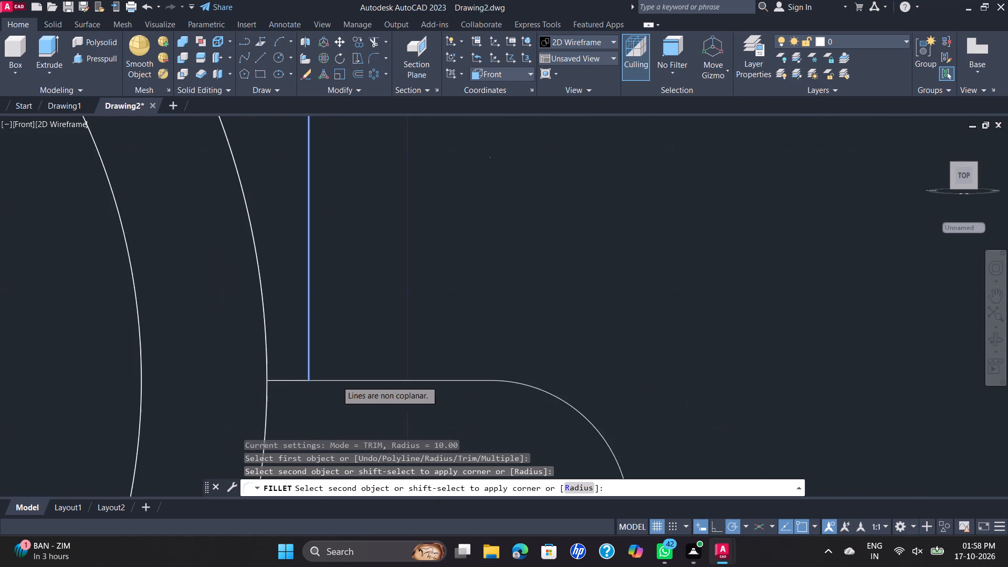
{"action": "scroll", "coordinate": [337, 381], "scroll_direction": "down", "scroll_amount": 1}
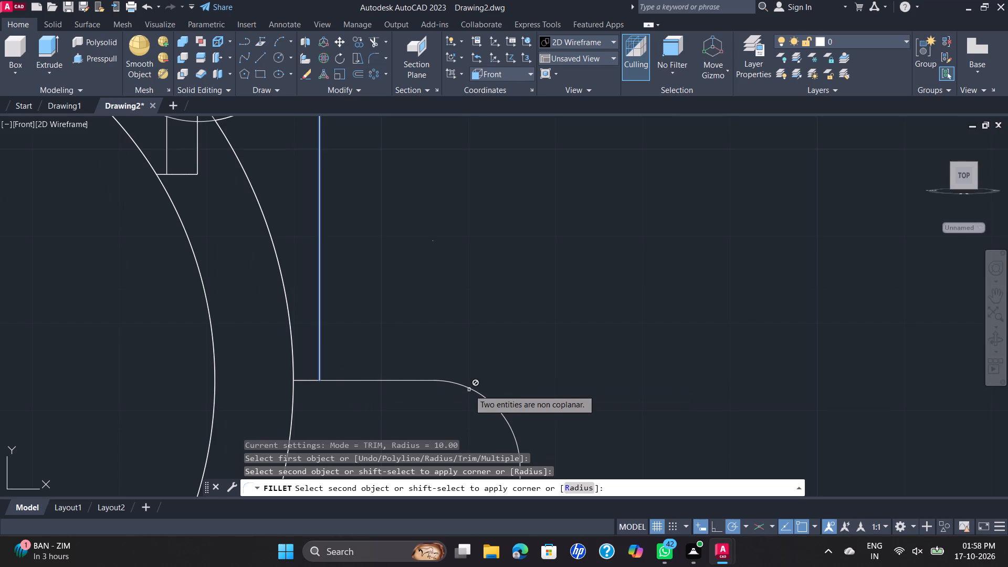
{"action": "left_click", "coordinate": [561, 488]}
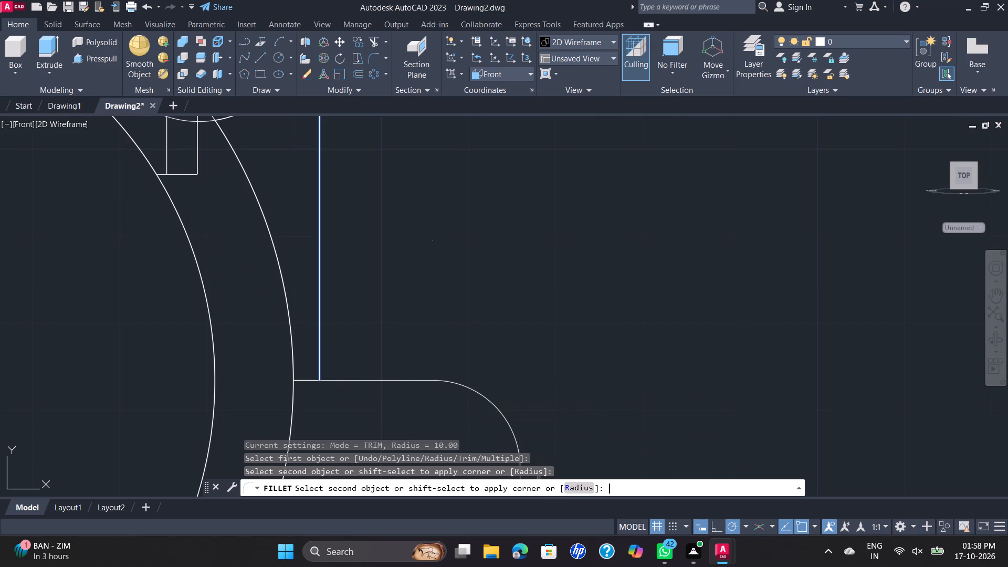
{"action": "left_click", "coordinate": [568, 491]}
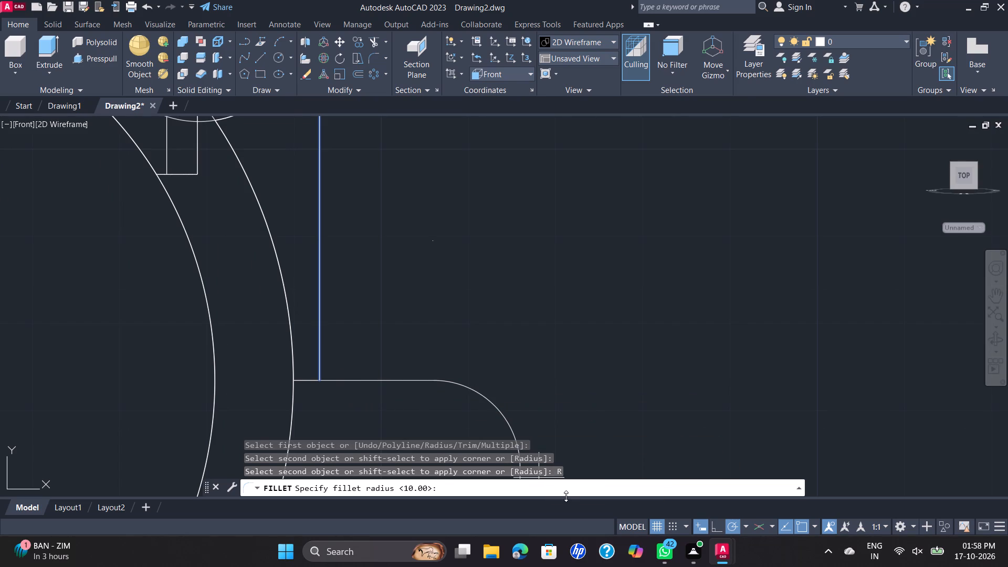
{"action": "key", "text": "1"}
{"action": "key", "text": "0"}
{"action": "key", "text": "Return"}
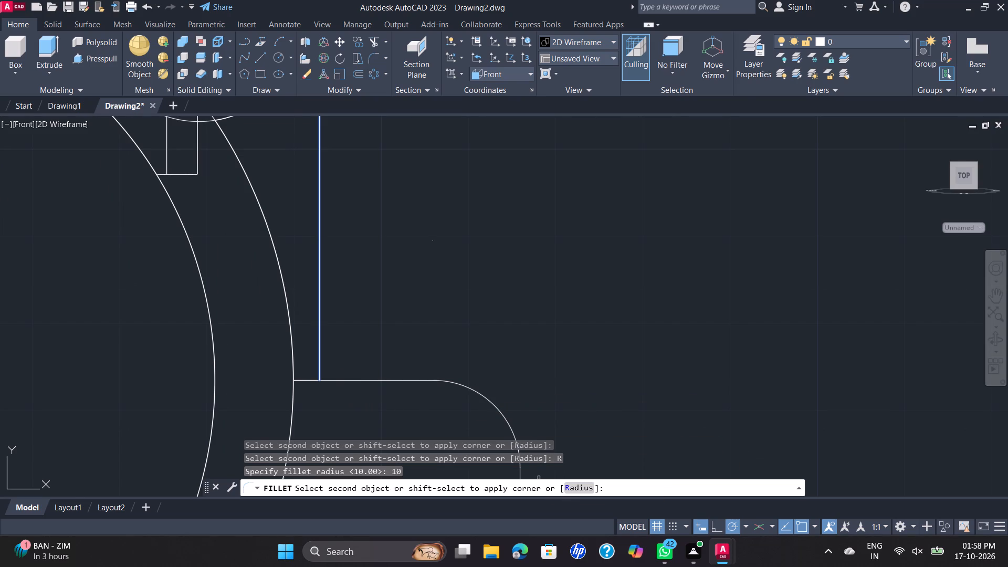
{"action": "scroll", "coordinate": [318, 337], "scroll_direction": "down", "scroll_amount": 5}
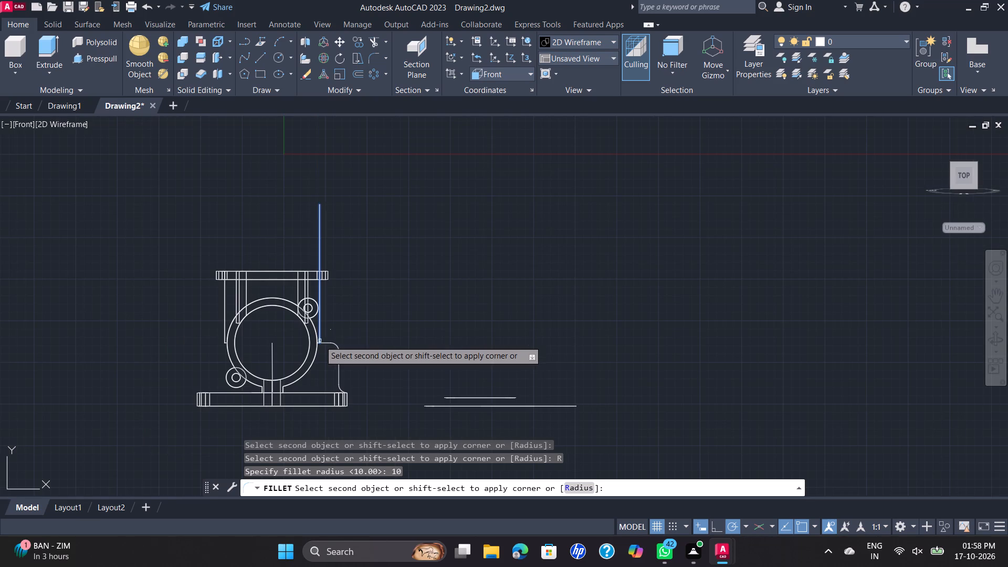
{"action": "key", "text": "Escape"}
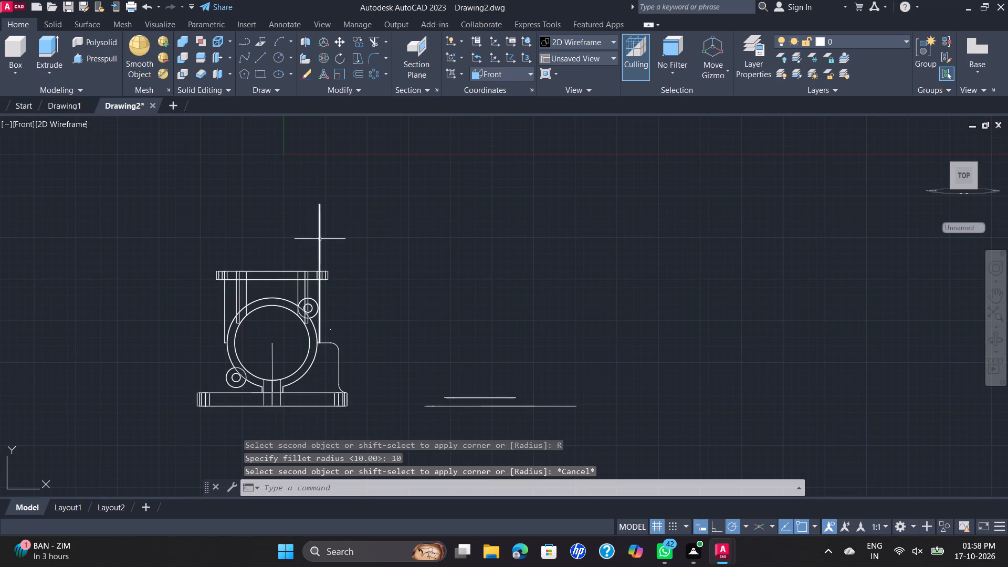
Delete the tall vertical line rising above the flange along the housing's side edge.
{"action": "scroll", "coordinate": [321, 239], "scroll_direction": "up", "scroll_amount": 2}
{"action": "left_click", "coordinate": [312, 238]}
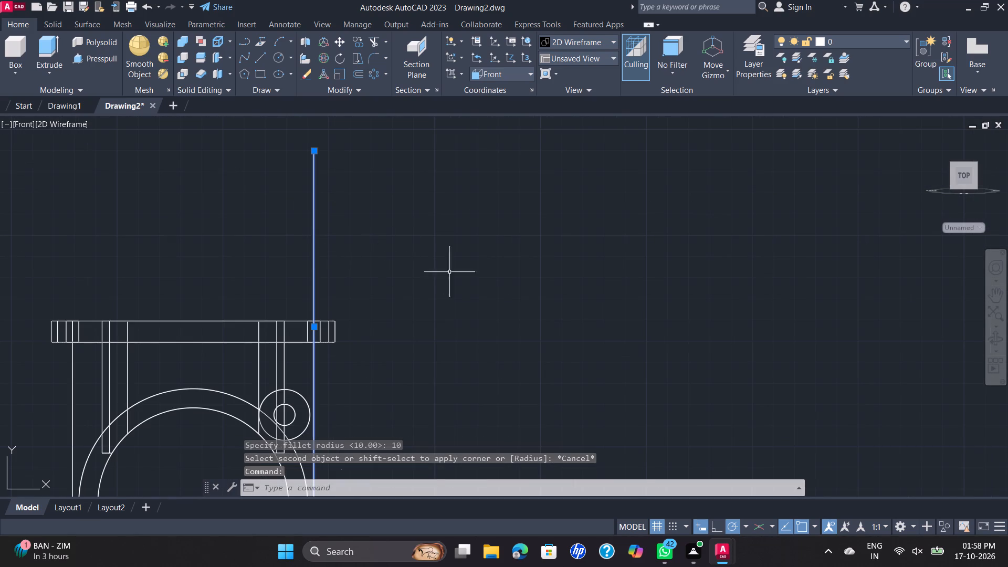
{"action": "key", "text": "Delete"}
Draw a vertical line 10 units up from the lower end of the housing's side edge, continuing with a horizontal segment outward.
{"action": "scroll", "coordinate": [469, 320], "scroll_direction": "down", "scroll_amount": 2}
{"action": "middle_click_drag", "start_coordinate": [470, 320], "coordinate": [471, 320]}
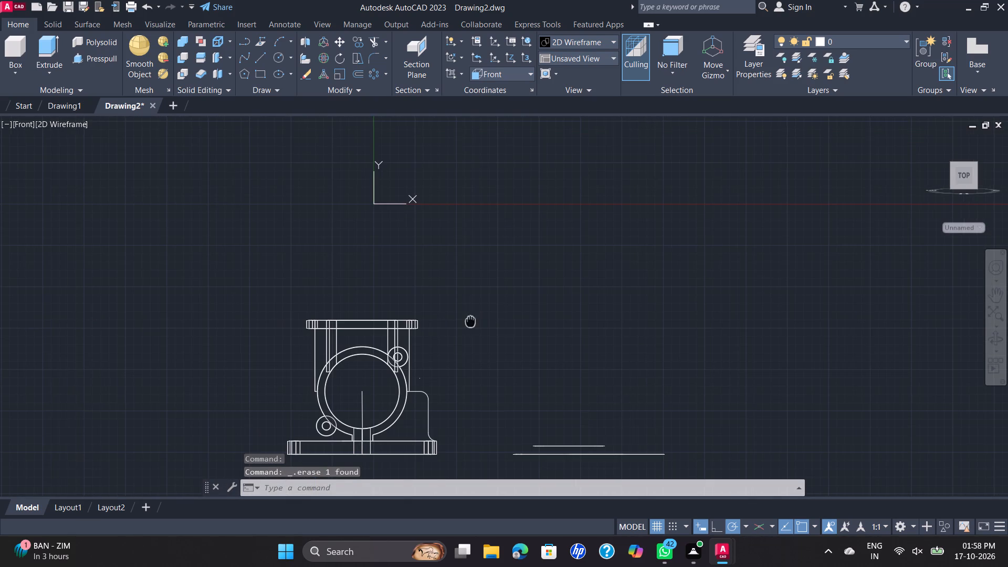
{"action": "middle_click_drag", "start_coordinate": [471, 320], "coordinate": [474, 300]}
{"action": "scroll", "coordinate": [461, 353], "scroll_direction": "up", "scroll_amount": 2}
{"action": "scroll", "coordinate": [273, 400], "scroll_direction": "up", "scroll_amount": 2}
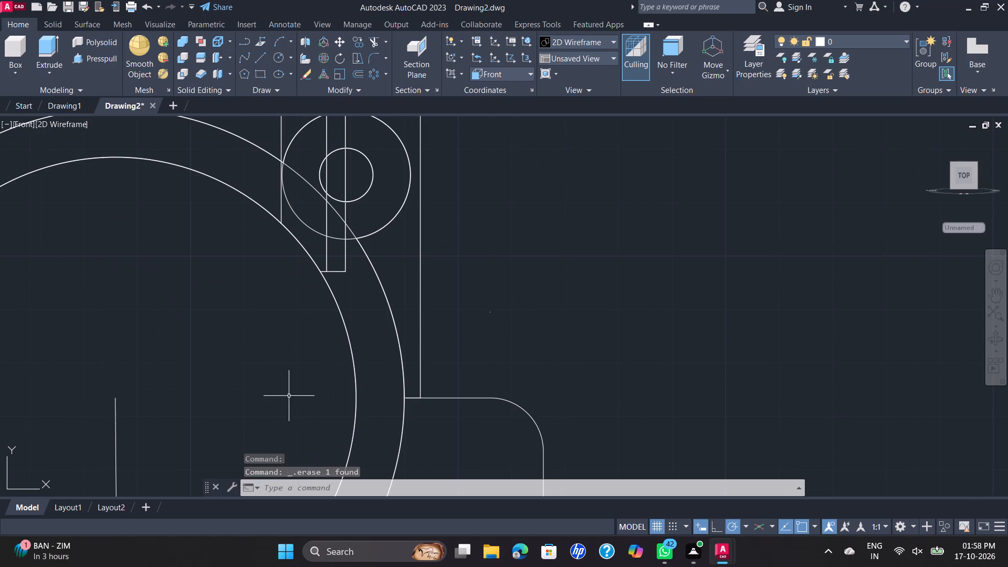
{"action": "left_click", "coordinate": [264, 58]}
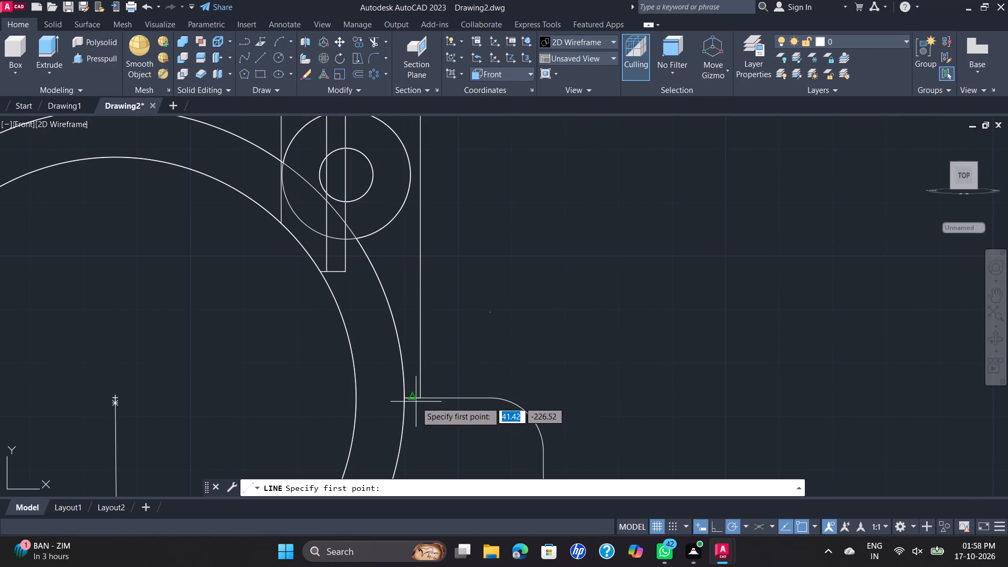
{"action": "left_click", "coordinate": [418, 399]}
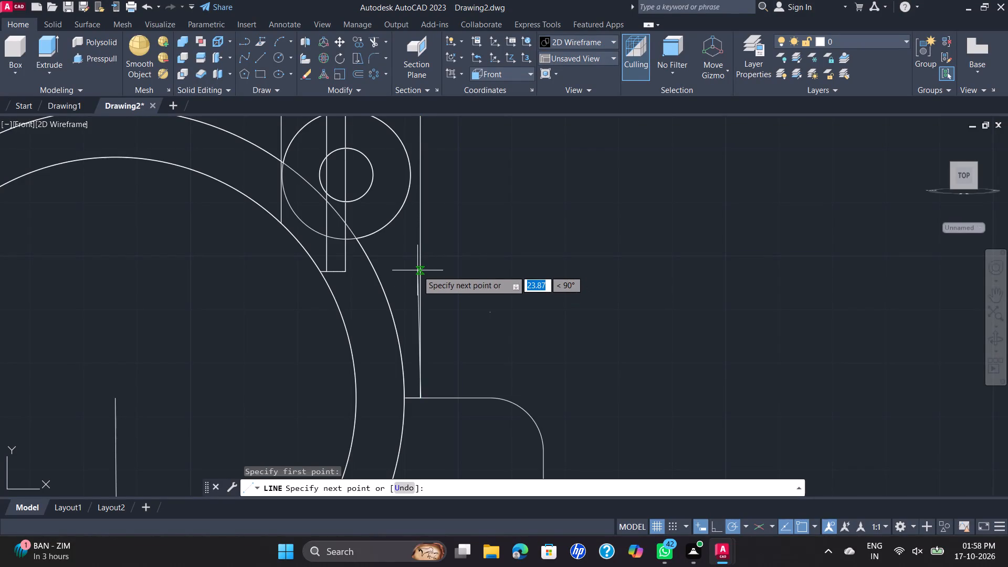
{"action": "scroll", "coordinate": [417, 270], "scroll_direction": "down", "scroll_amount": 2}
{"action": "middle_click_drag", "start_coordinate": [417, 270], "coordinate": [437, 334]}
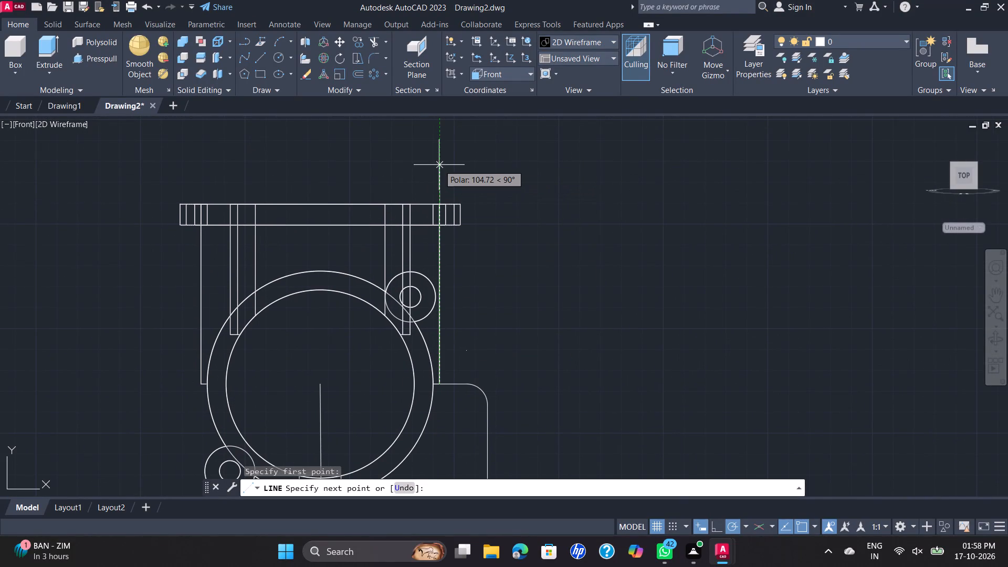
{"action": "type", "text": "10"}
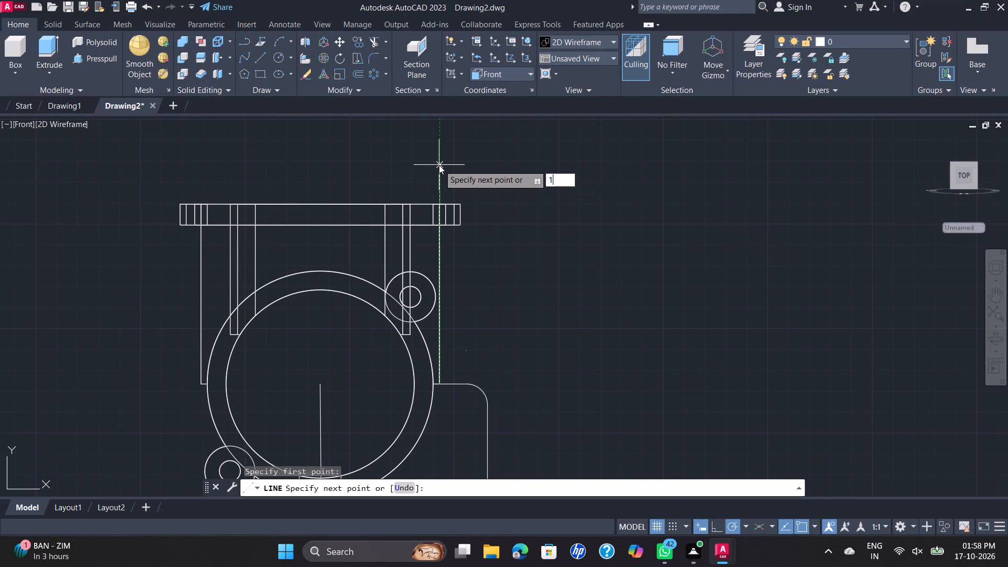
{"action": "key", "text": "Return"}
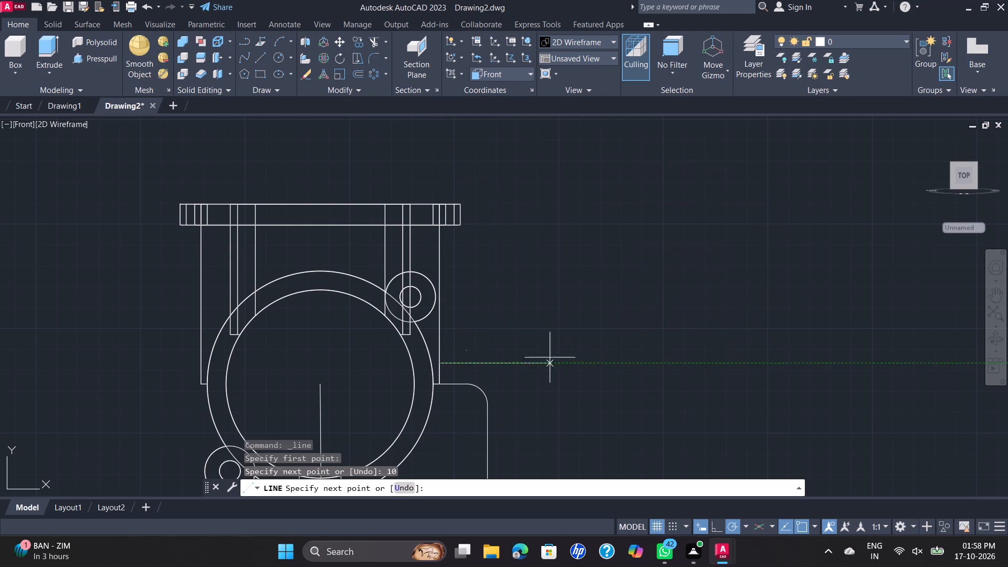
{"action": "left_click", "coordinate": [531, 369]}
{"action": "key", "text": "Escape"}
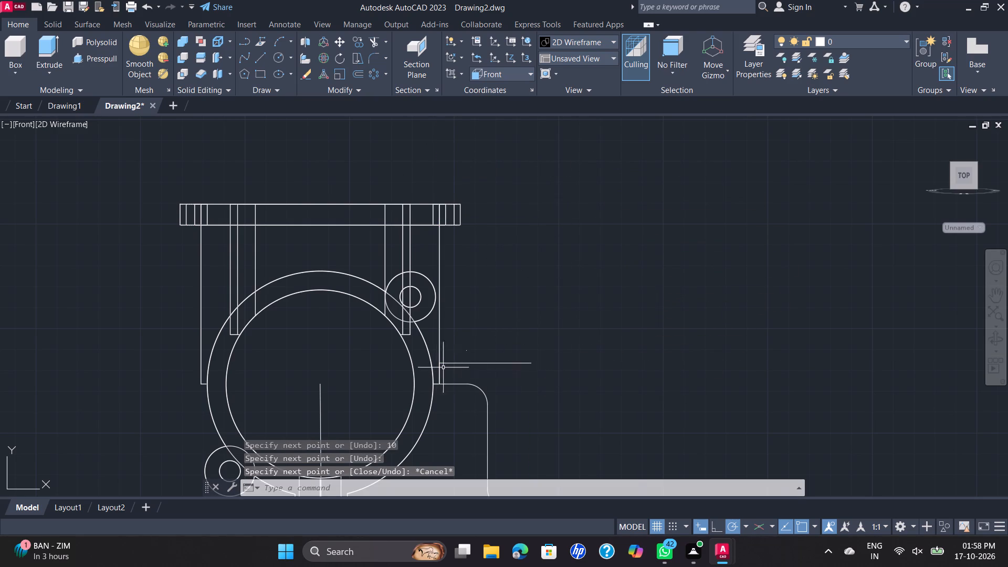
Fillet the 10-unit vertical line to the short horizontal line at the top of the support profile with radius 10.
{"action": "scroll", "coordinate": [432, 366], "scroll_direction": "up", "scroll_amount": 3}
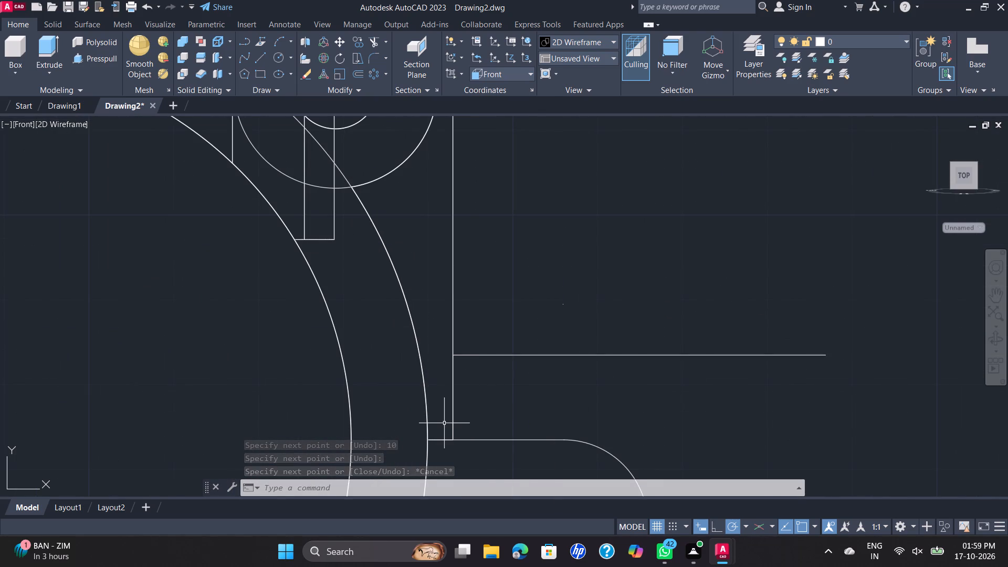
{"action": "key", "text": "f"}
{"action": "key", "text": "Return"}
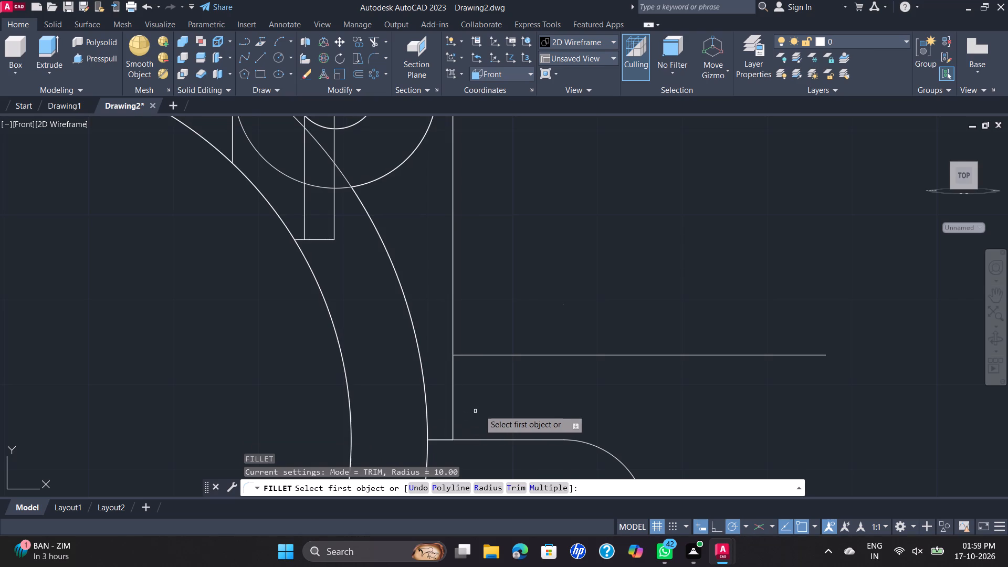
{"action": "left_click", "coordinate": [453, 420]}
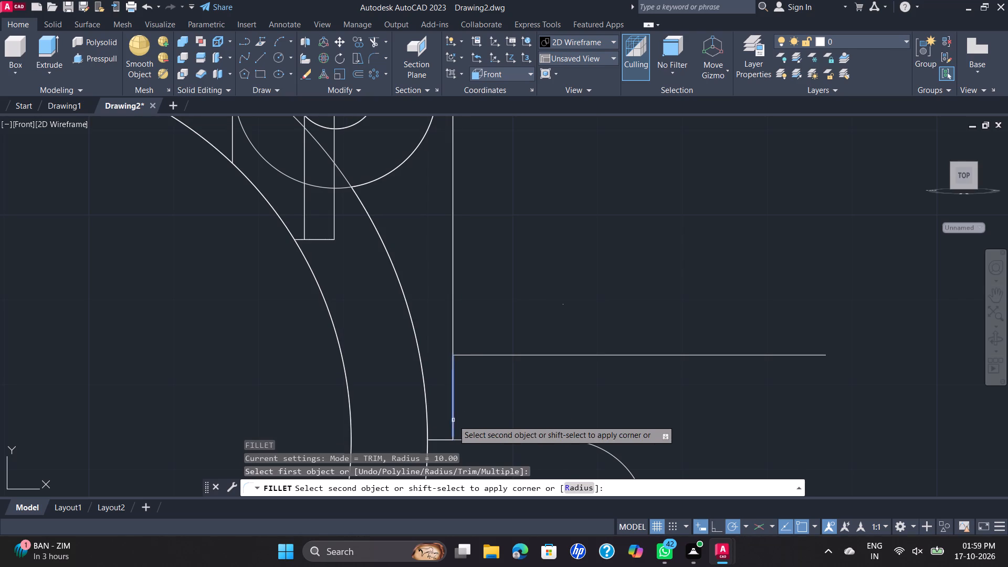
{"action": "left_click", "coordinate": [480, 438]}
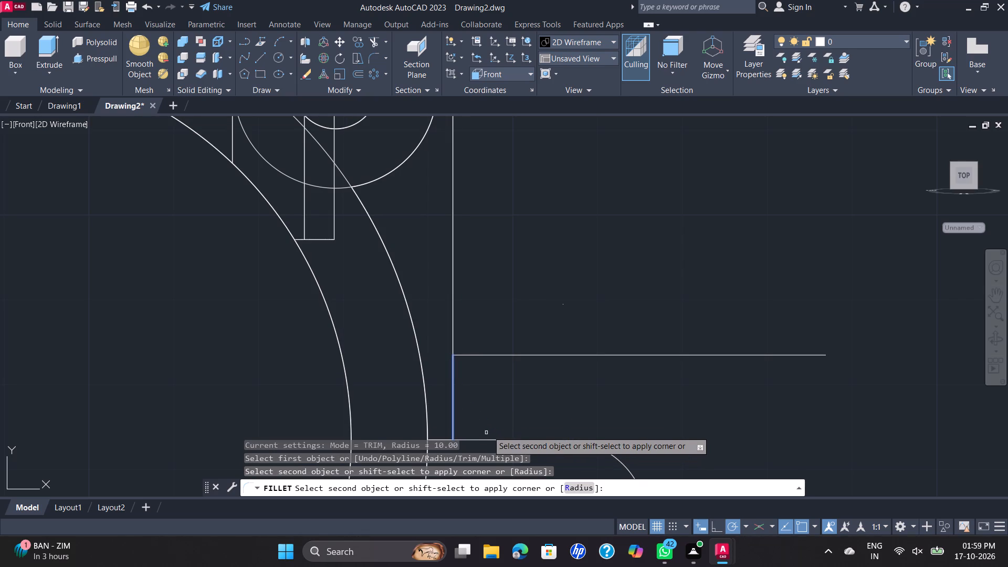
{"action": "left_click", "coordinate": [492, 442]}
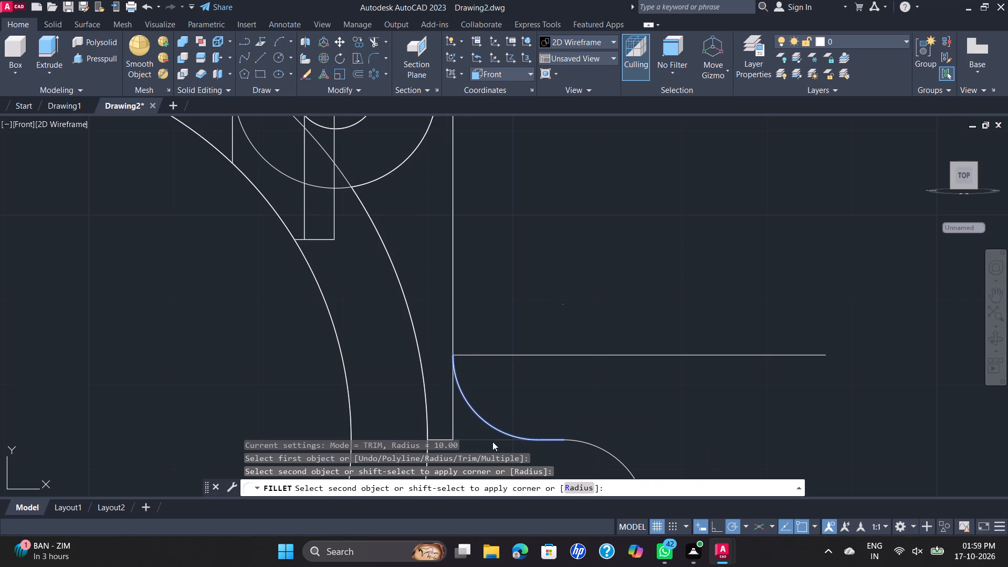
Delete the leftover horizontal line extending outward from the upper end of the new fillet arc.
{"action": "scroll", "coordinate": [509, 414], "scroll_direction": "down", "scroll_amount": 1}
{"action": "scroll", "coordinate": [545, 381], "scroll_direction": "down", "scroll_amount": 1}
{"action": "left_click", "coordinate": [545, 380]}
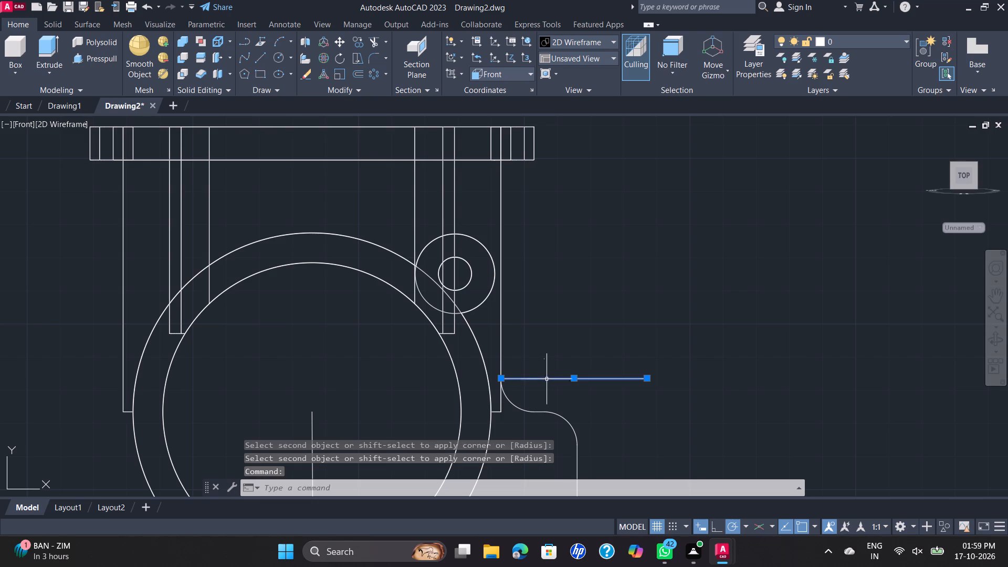
{"action": "key", "text": "Home"}
{"action": "key", "text": "Delete"}
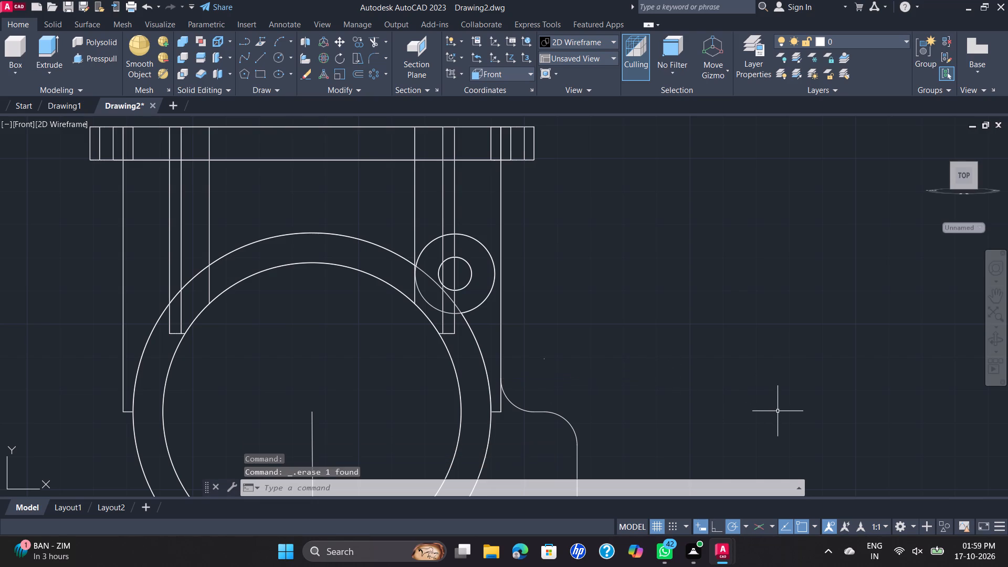
Draw a vertical line from the upper fillet's top end down to the base plate's top edge, continuing horizontally to the lower fillet's end.
{"action": "scroll", "coordinate": [762, 409], "scroll_direction": "down", "scroll_amount": 3}
{"action": "middle_click_drag", "start_coordinate": [752, 412], "coordinate": [508, 400]}
{"action": "scroll", "coordinate": [504, 397], "scroll_direction": "up", "scroll_amount": 2}
{"action": "middle_click_drag", "start_coordinate": [505, 395], "coordinate": [528, 274]}
{"action": "scroll", "coordinate": [527, 272], "scroll_direction": "up", "scroll_amount": 2}
{"action": "scroll", "coordinate": [500, 271], "scroll_direction": "down", "scroll_amount": 1}
{"action": "middle_click_drag", "start_coordinate": [500, 271], "coordinate": [500, 271]}
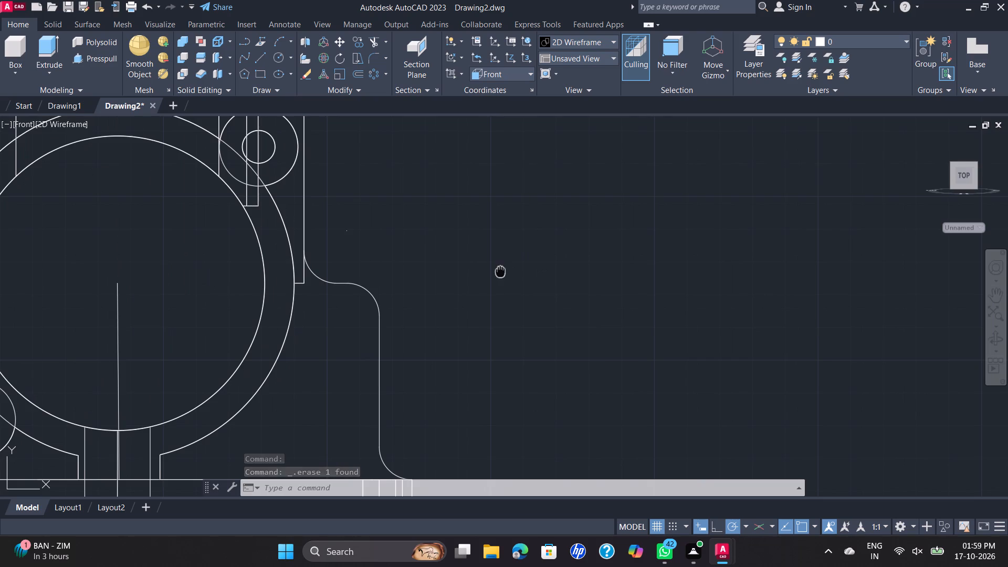
{"action": "middle_click_drag", "start_coordinate": [500, 271], "coordinate": [513, 220]}
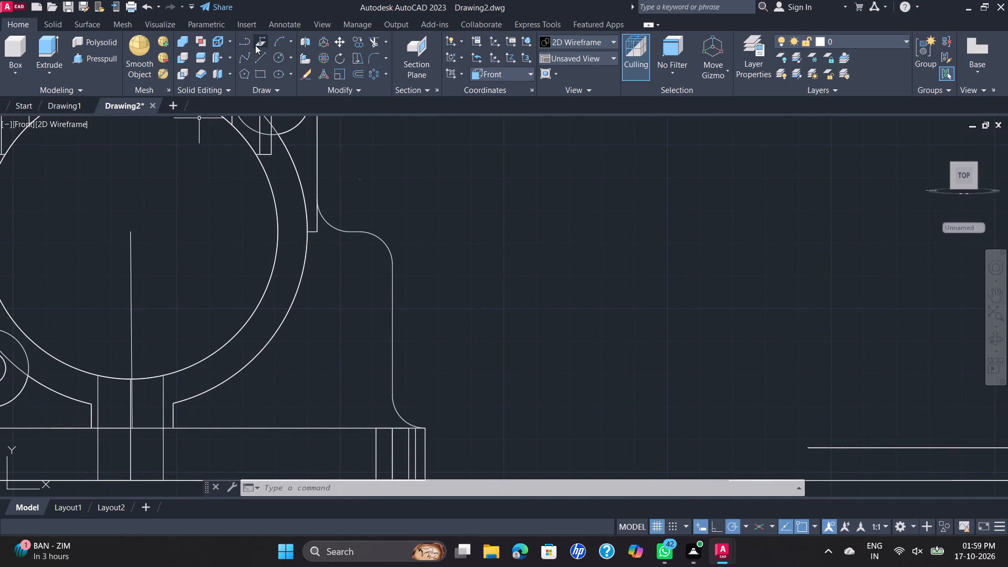
{"action": "left_click", "coordinate": [256, 61]}
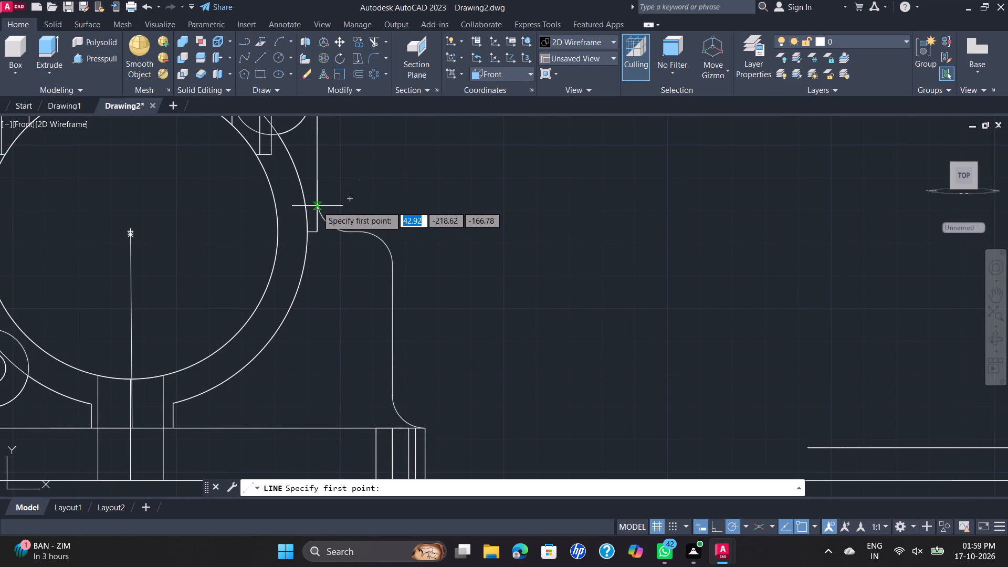
{"action": "scroll", "coordinate": [316, 206], "scroll_direction": "up", "scroll_amount": 2}
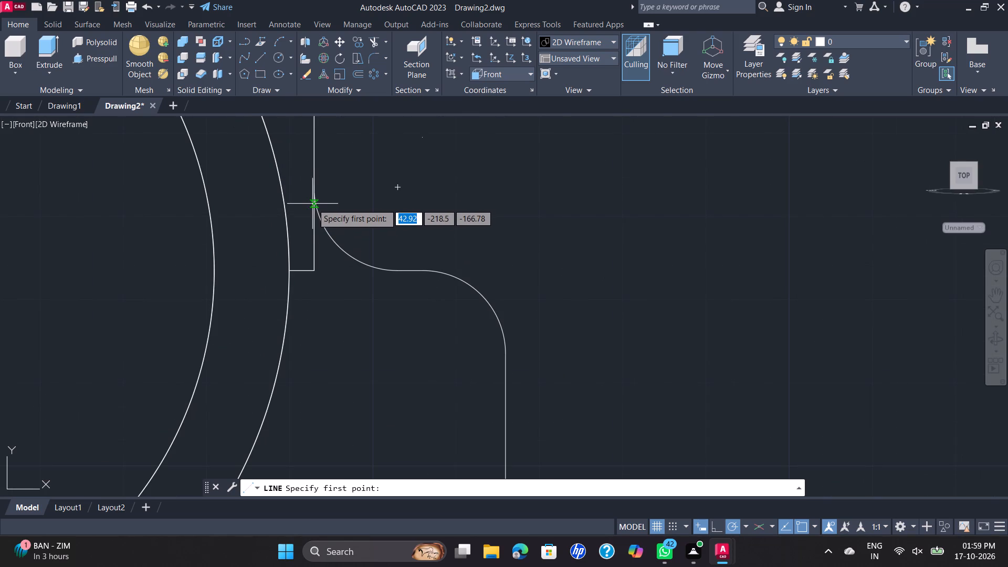
{"action": "scroll", "coordinate": [314, 196], "scroll_direction": "up", "scroll_amount": 5}
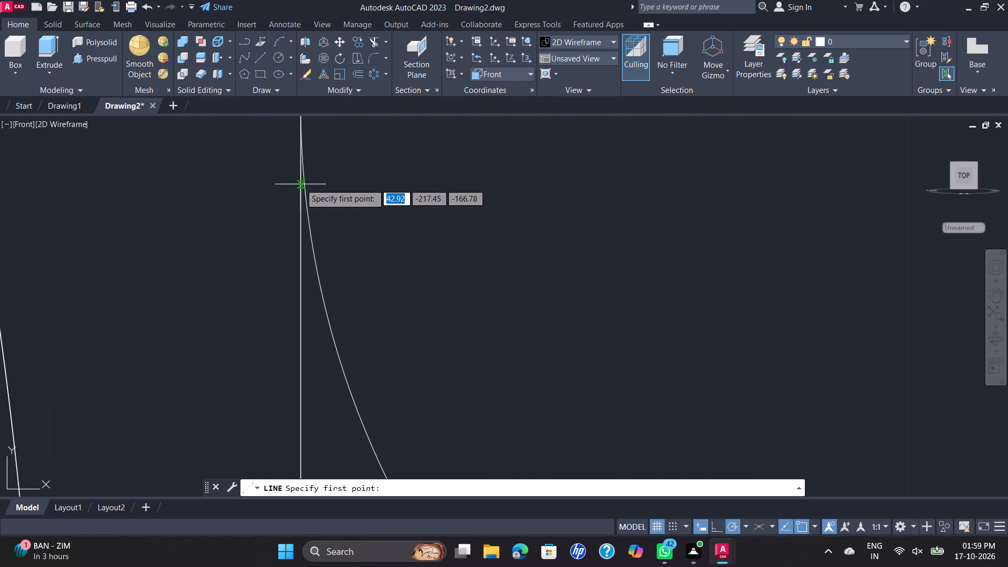
{"action": "scroll", "coordinate": [300, 184], "scroll_direction": "up", "scroll_amount": 1}
{"action": "middle_click_drag", "start_coordinate": [298, 182], "coordinate": [357, 303]}
{"action": "scroll", "coordinate": [355, 278], "scroll_direction": "up", "scroll_amount": 2}
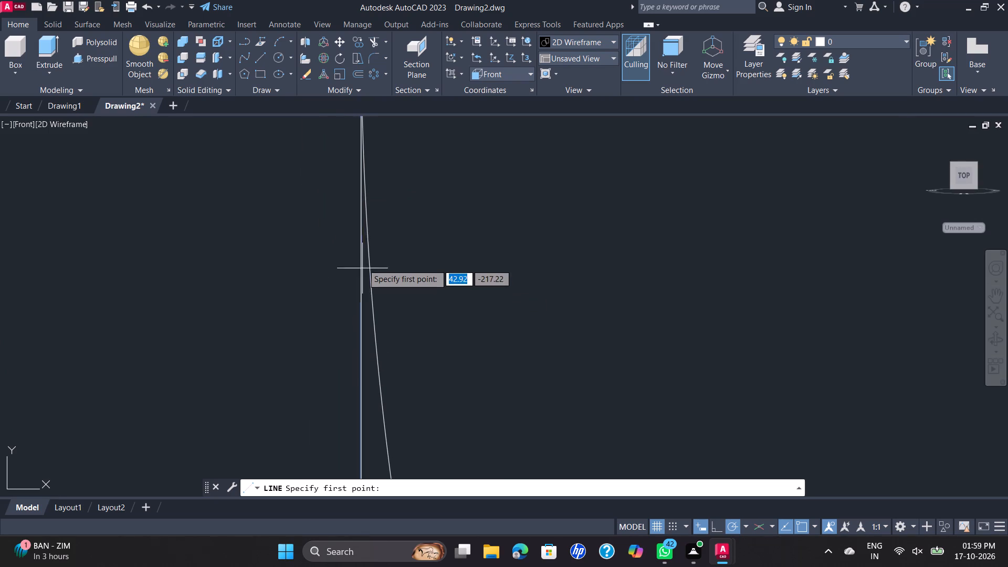
{"action": "scroll", "coordinate": [366, 241], "scroll_direction": "up", "scroll_amount": 1}
{"action": "middle_click_drag", "start_coordinate": [375, 255], "coordinate": [418, 387]}
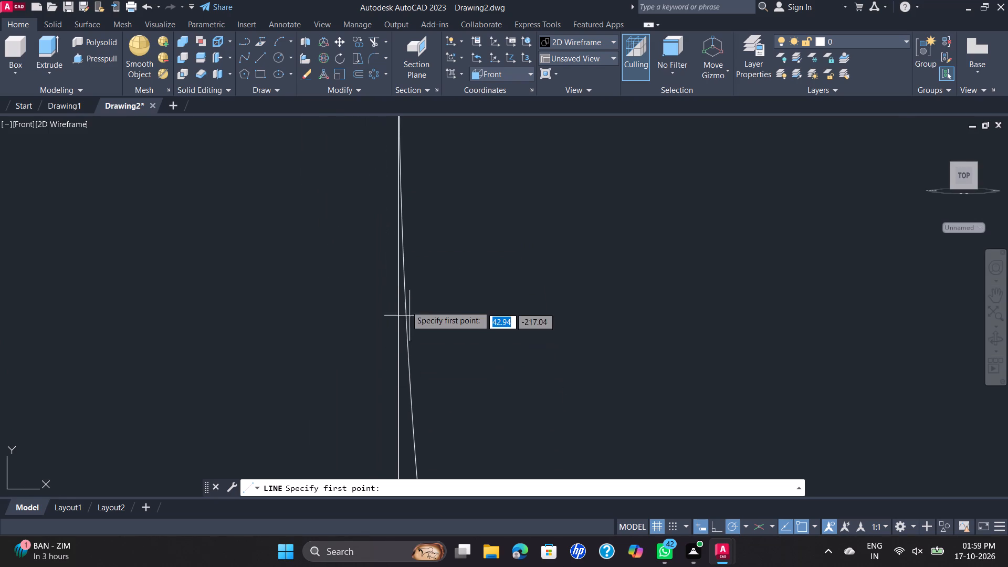
{"action": "scroll", "coordinate": [394, 280], "scroll_direction": "up", "scroll_amount": 2}
{"action": "middle_click_drag", "start_coordinate": [397, 260], "coordinate": [385, 457]}
{"action": "scroll", "coordinate": [391, 361], "scroll_direction": "down", "scroll_amount": 2}
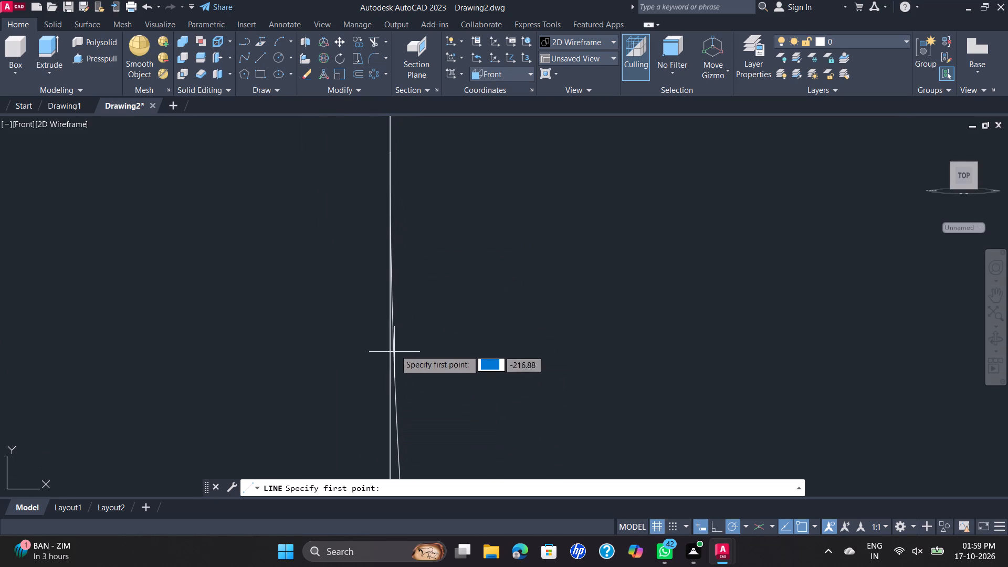
{"action": "scroll", "coordinate": [378, 277], "scroll_direction": "up", "scroll_amount": 3}
{"action": "scroll", "coordinate": [417, 233], "scroll_direction": "up", "scroll_amount": 1}
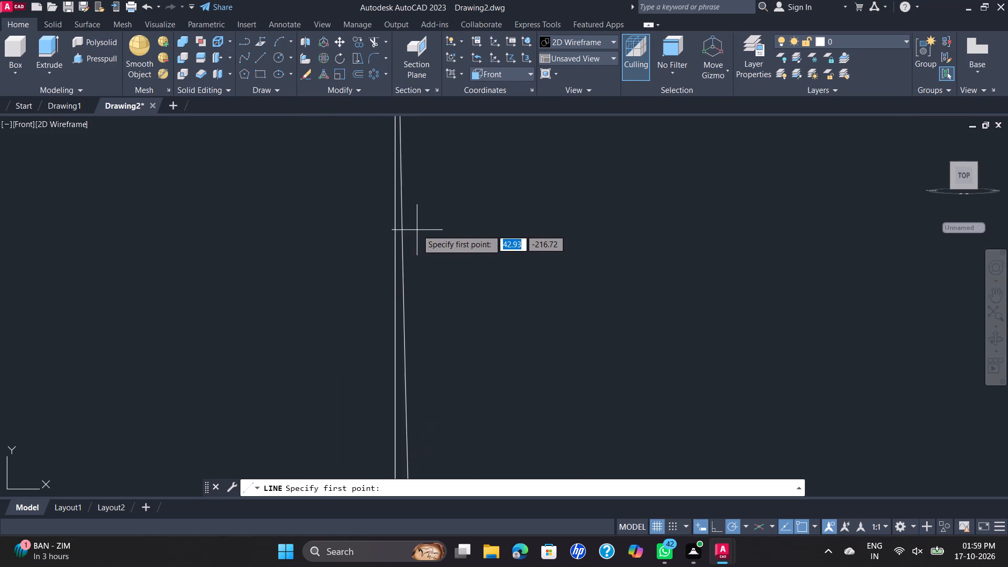
{"action": "middle_click_drag", "start_coordinate": [410, 215], "coordinate": [412, 324]}
{"action": "scroll", "coordinate": [412, 324], "scroll_direction": "down", "scroll_amount": 7}
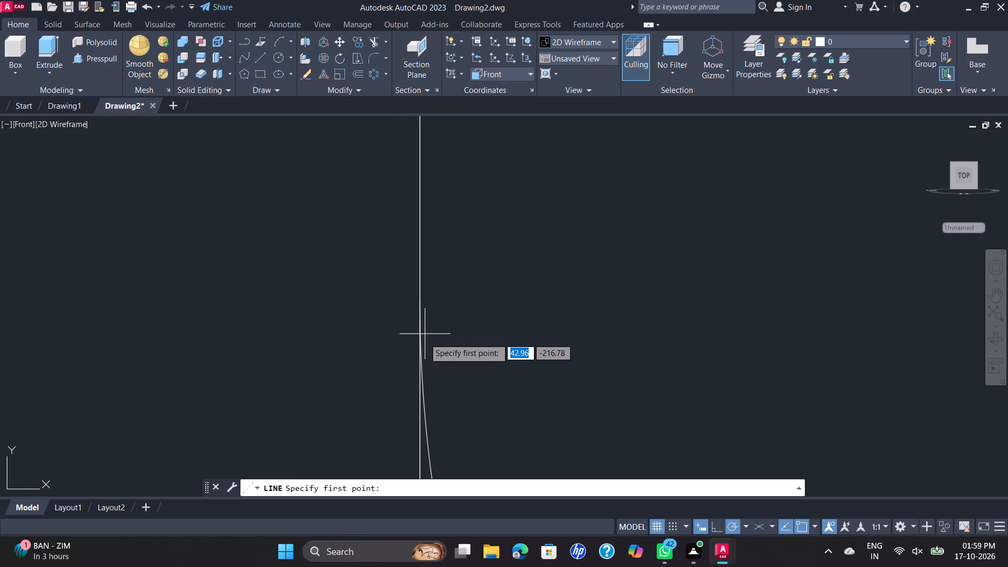
{"action": "scroll", "coordinate": [422, 361], "scroll_direction": "up", "scroll_amount": 2}
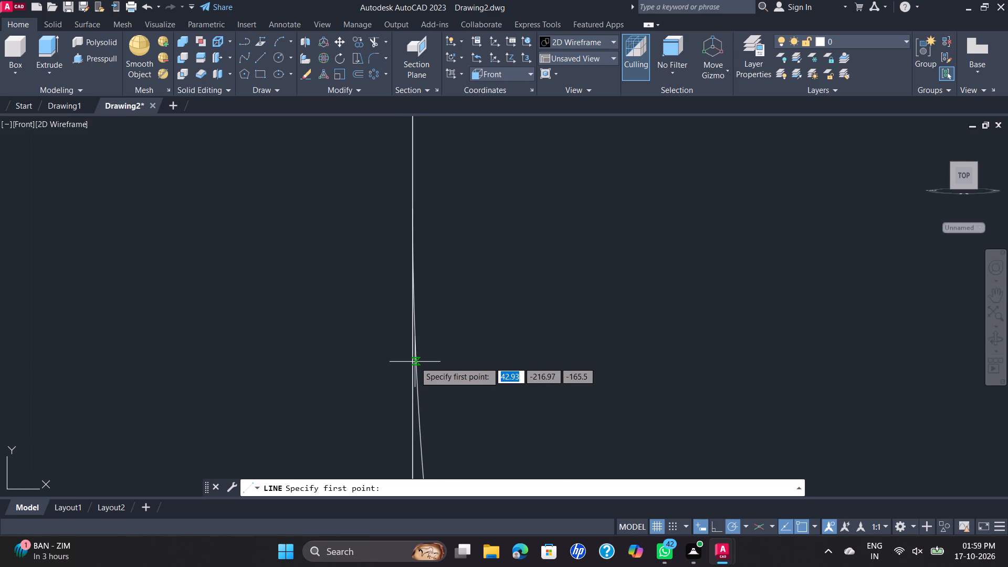
{"action": "scroll", "coordinate": [407, 328], "scroll_direction": "up", "scroll_amount": 3}
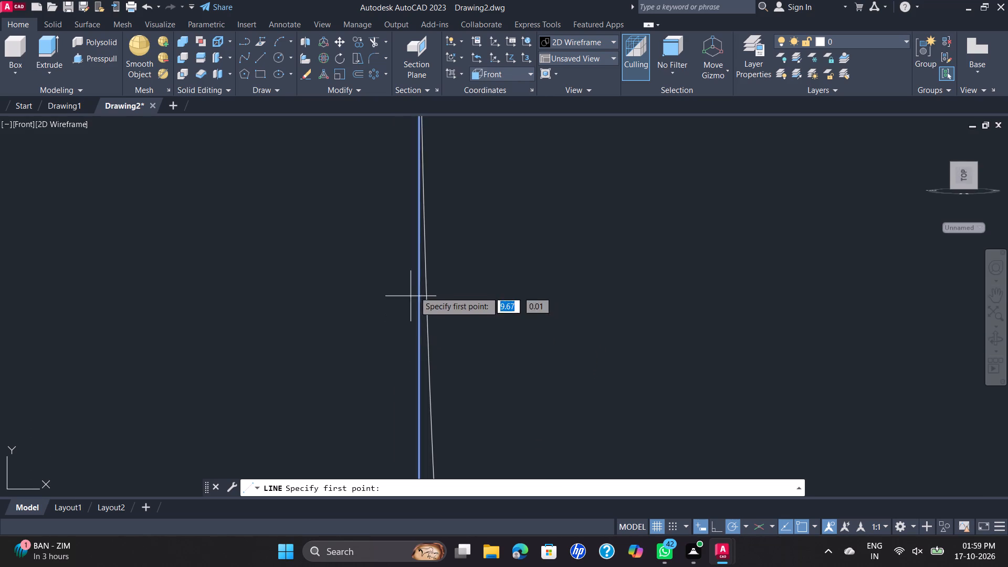
{"action": "middle_click_drag", "start_coordinate": [418, 165], "coordinate": [434, 394]}
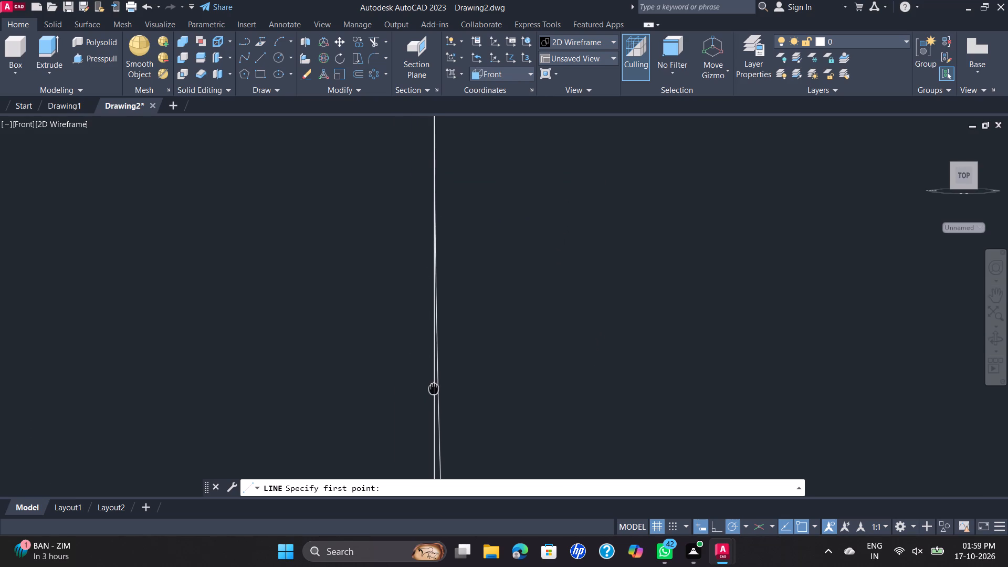
{"action": "middle_click_drag", "start_coordinate": [434, 394], "coordinate": [434, 395]}
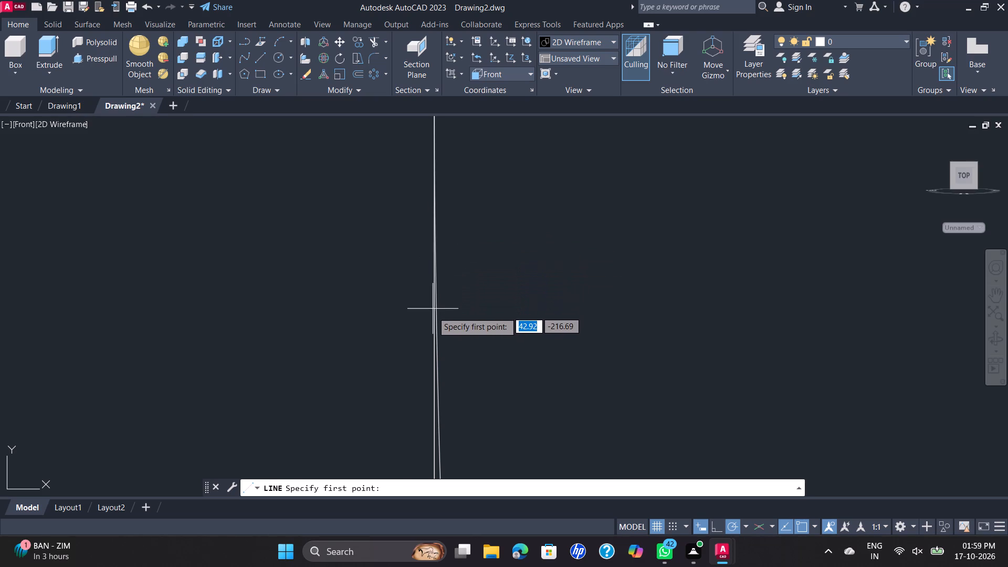
{"action": "scroll", "coordinate": [436, 336], "scroll_direction": "up", "scroll_amount": 2}
{"action": "scroll", "coordinate": [432, 337], "scroll_direction": "down", "scroll_amount": 3}
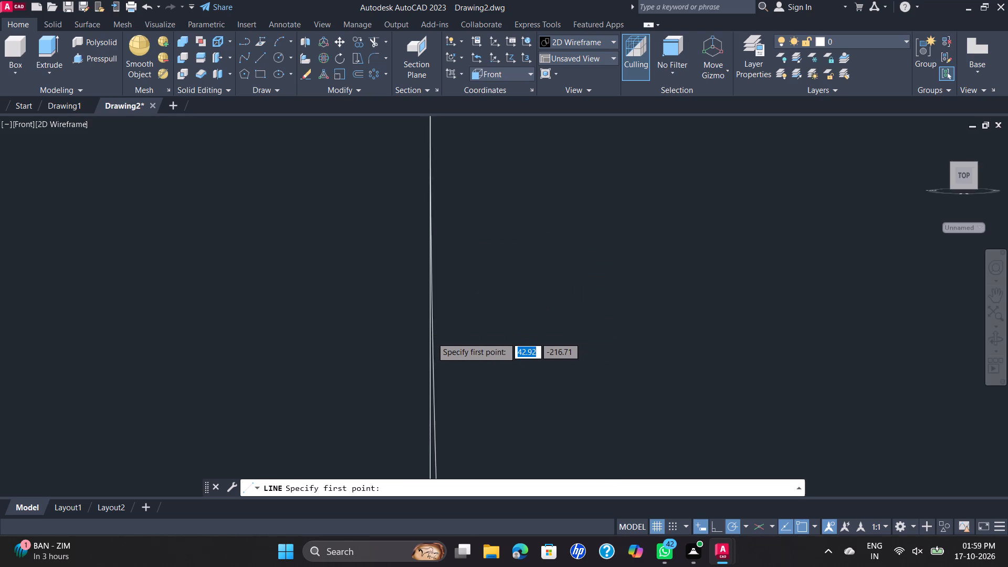
{"action": "scroll", "coordinate": [432, 337], "scroll_direction": "down", "scroll_amount": 4}
{"action": "middle_click_drag", "start_coordinate": [433, 337], "coordinate": [395, 130]}
{"action": "scroll", "coordinate": [394, 131], "scroll_direction": "down", "scroll_amount": 2}
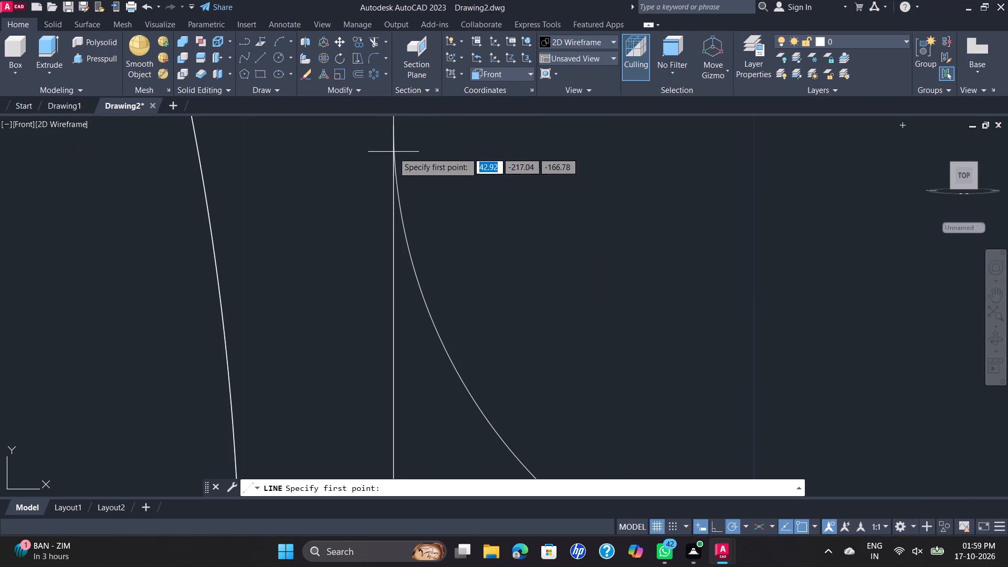
{"action": "left_click", "coordinate": [394, 155]}
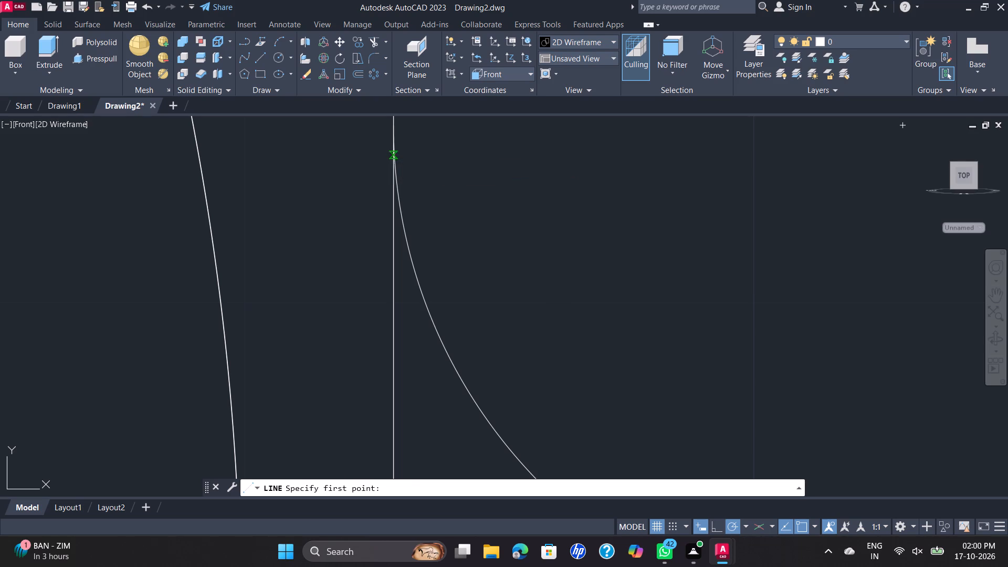
{"action": "scroll", "coordinate": [392, 329], "scroll_direction": "down", "scroll_amount": 2}
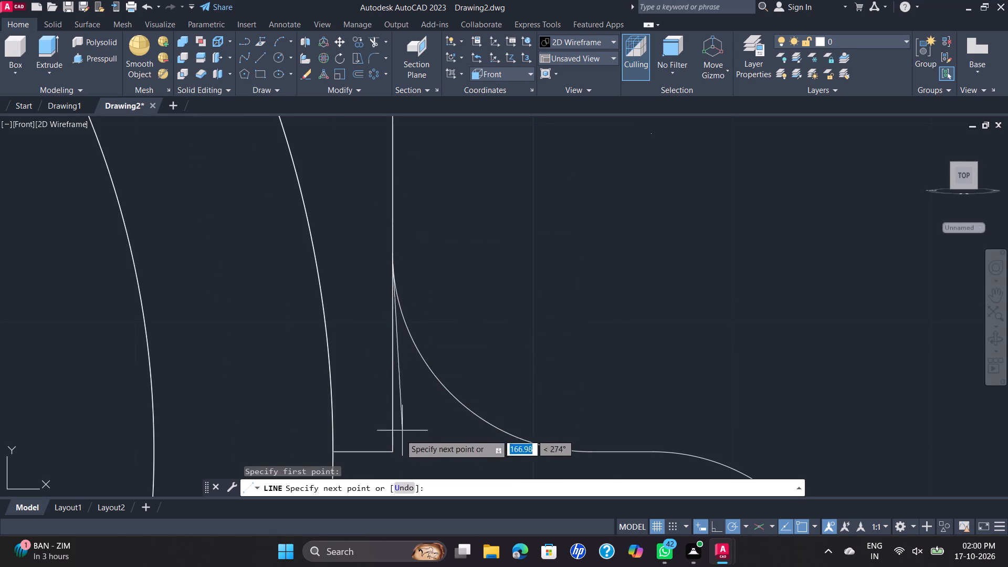
{"action": "scroll", "coordinate": [400, 453], "scroll_direction": "down", "scroll_amount": 2}
{"action": "middle_click_drag", "start_coordinate": [401, 454], "coordinate": [384, 222]}
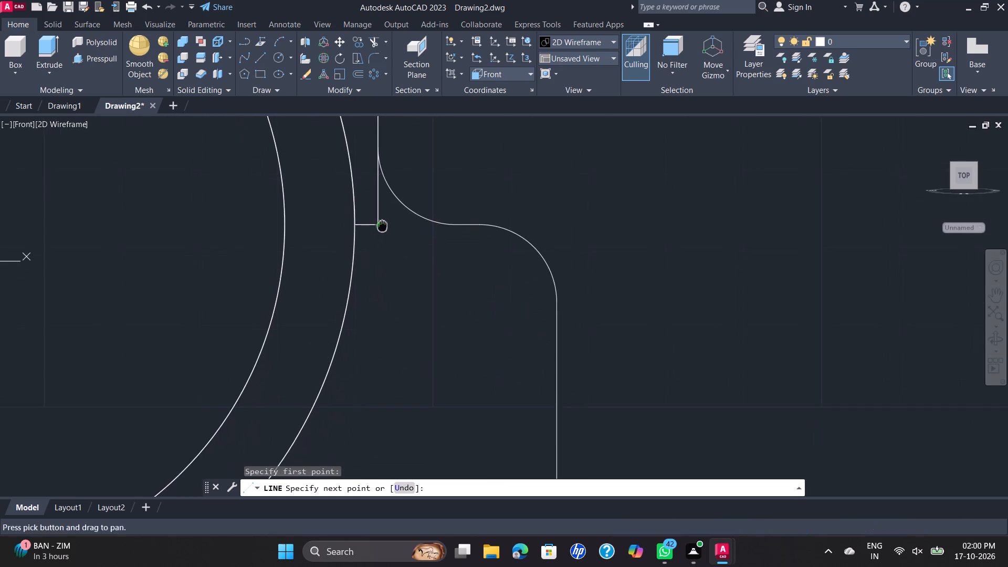
{"action": "scroll", "coordinate": [385, 206], "scroll_direction": "down", "scroll_amount": 3}
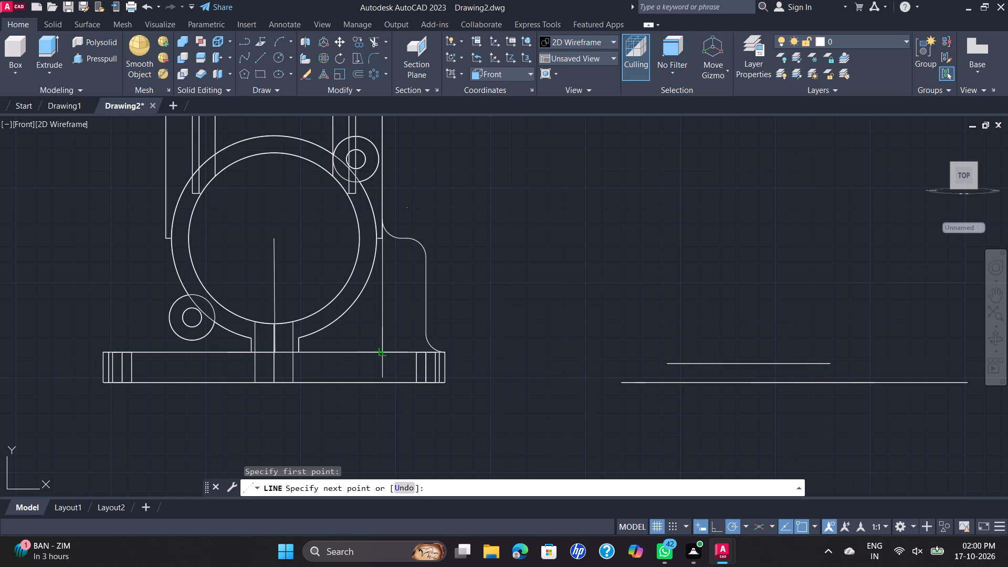
{"action": "left_click", "coordinate": [380, 354]}
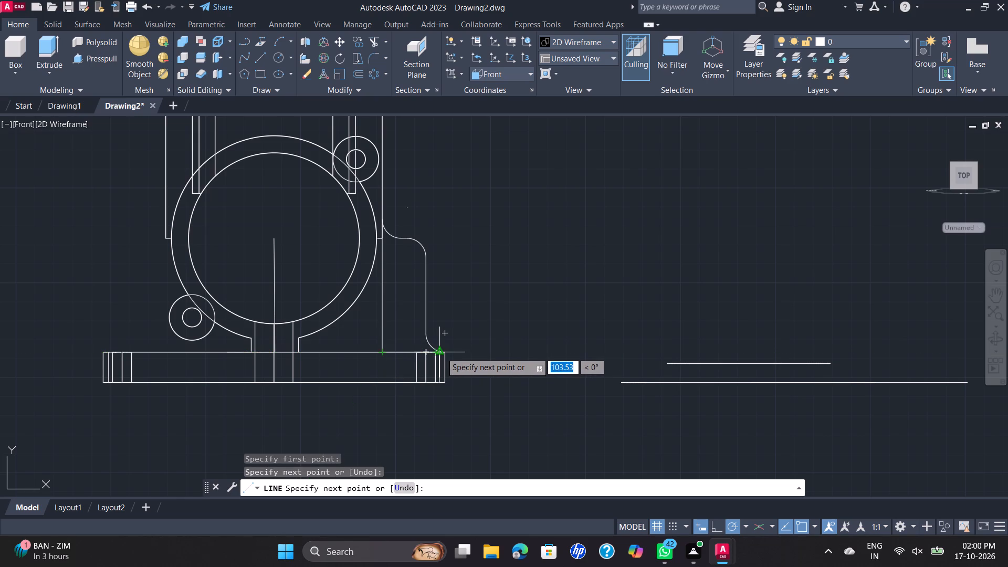
{"action": "scroll", "coordinate": [442, 352], "scroll_direction": "up", "scroll_amount": 2}
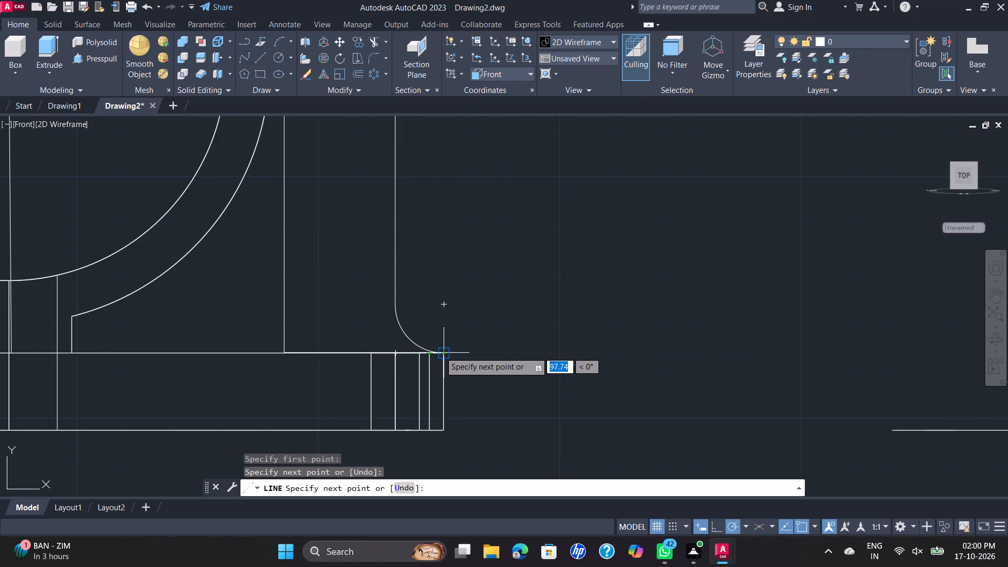
{"action": "left_click", "coordinate": [440, 352]}
{"action": "scroll", "coordinate": [440, 352], "scroll_direction": "down", "scroll_amount": 2}
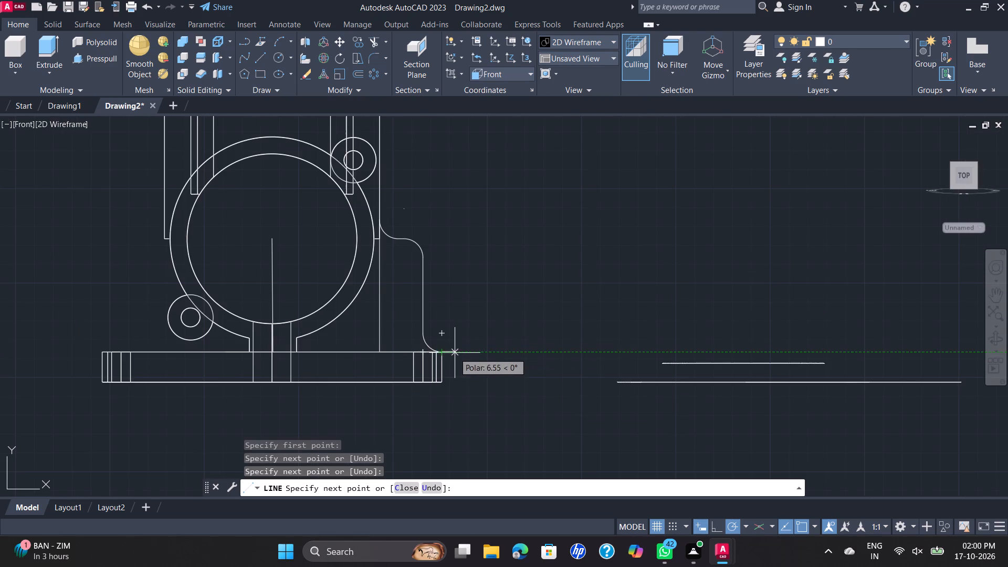
{"action": "key", "text": "Escape"}
Join the support profile's lines and arcs, selecting them with a window around the housing.
{"action": "scroll", "coordinate": [455, 344], "scroll_direction": "down", "scroll_amount": 1}
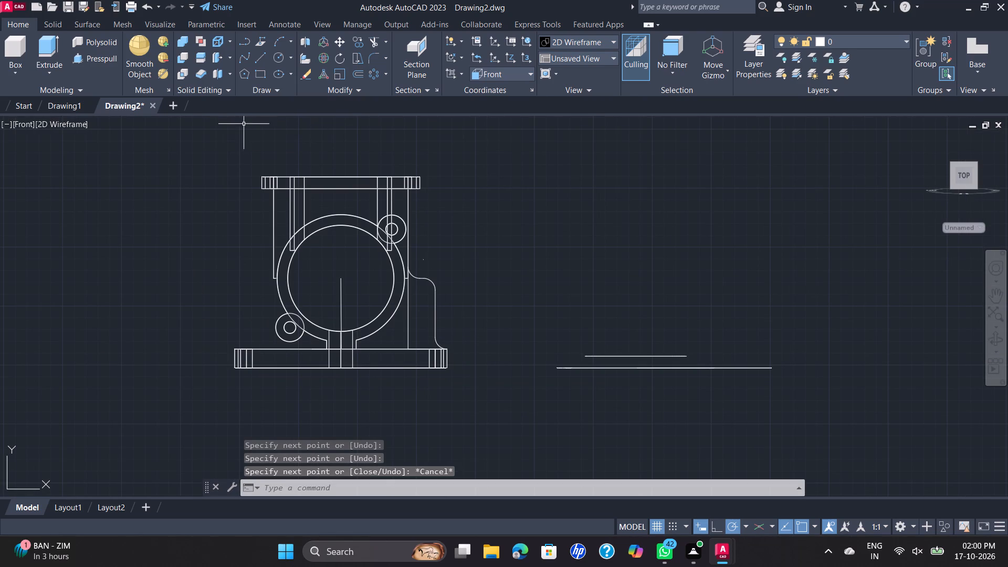
{"action": "left_click", "coordinate": [255, 135]}
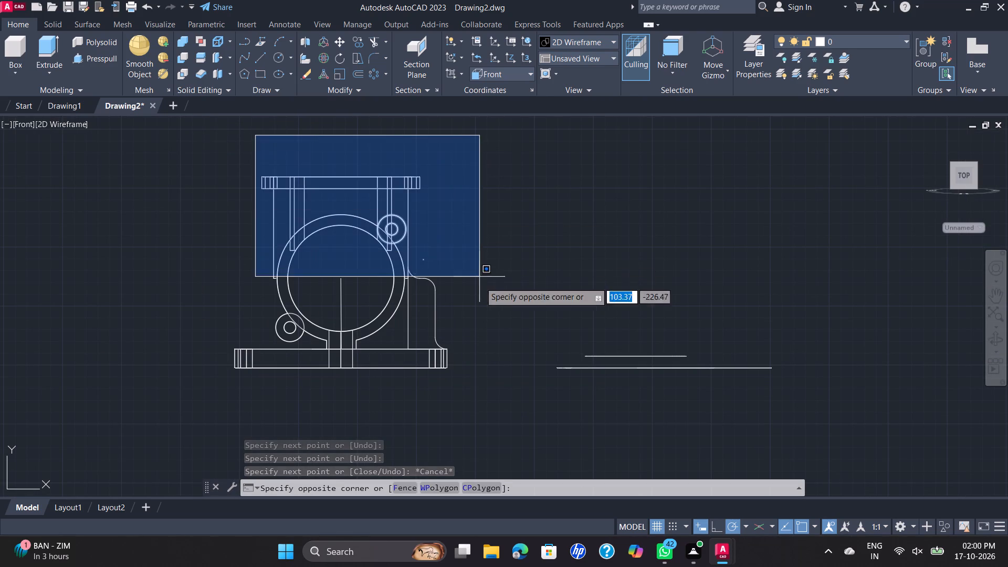
{"action": "left_click", "coordinate": [468, 398]}
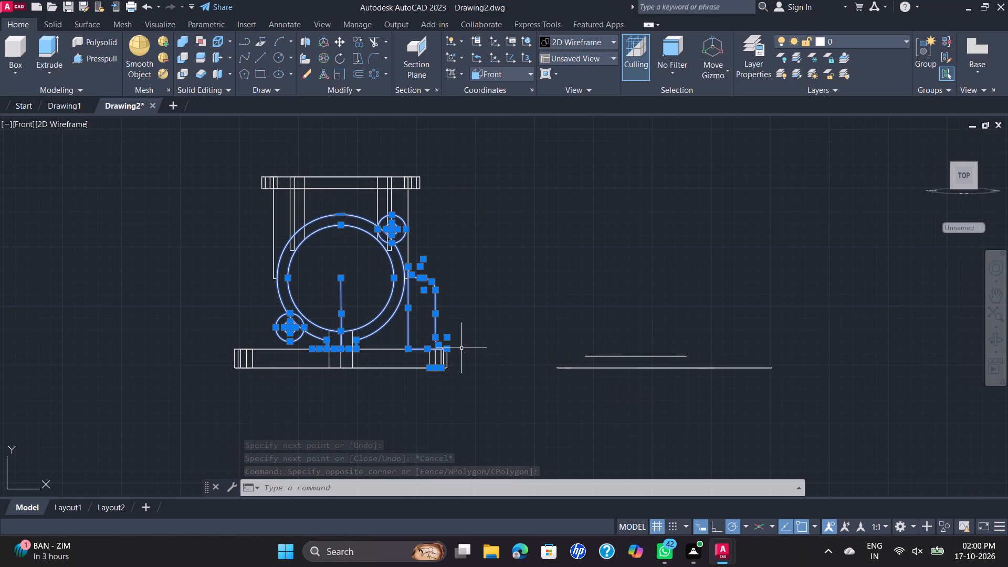
{"action": "key", "text": "j"}
{"action": "key", "text": "Return"}
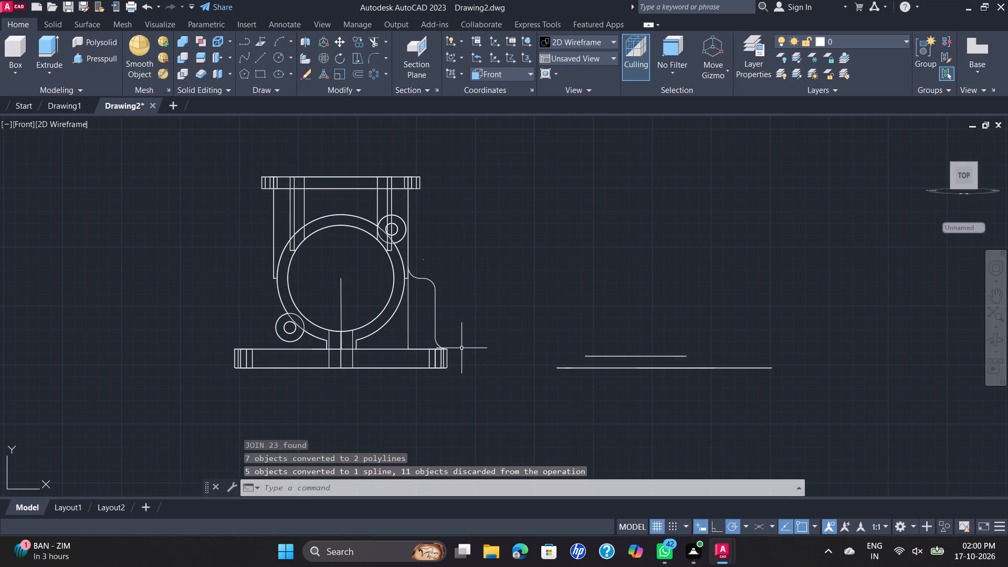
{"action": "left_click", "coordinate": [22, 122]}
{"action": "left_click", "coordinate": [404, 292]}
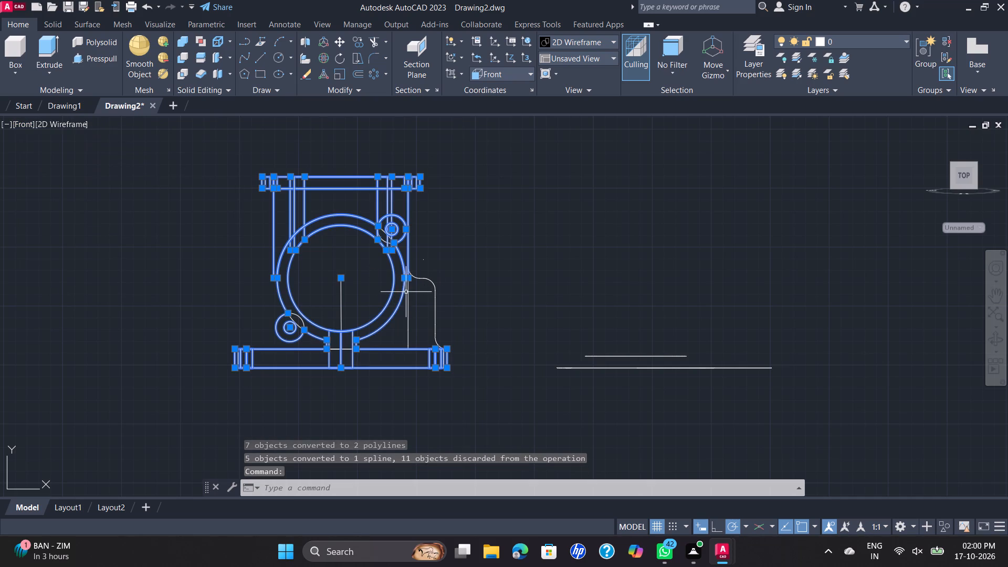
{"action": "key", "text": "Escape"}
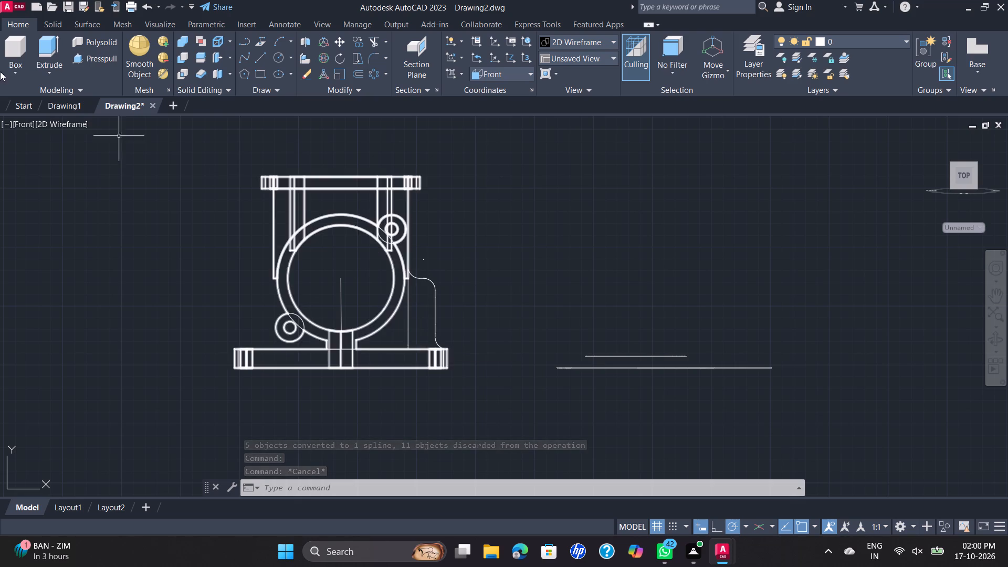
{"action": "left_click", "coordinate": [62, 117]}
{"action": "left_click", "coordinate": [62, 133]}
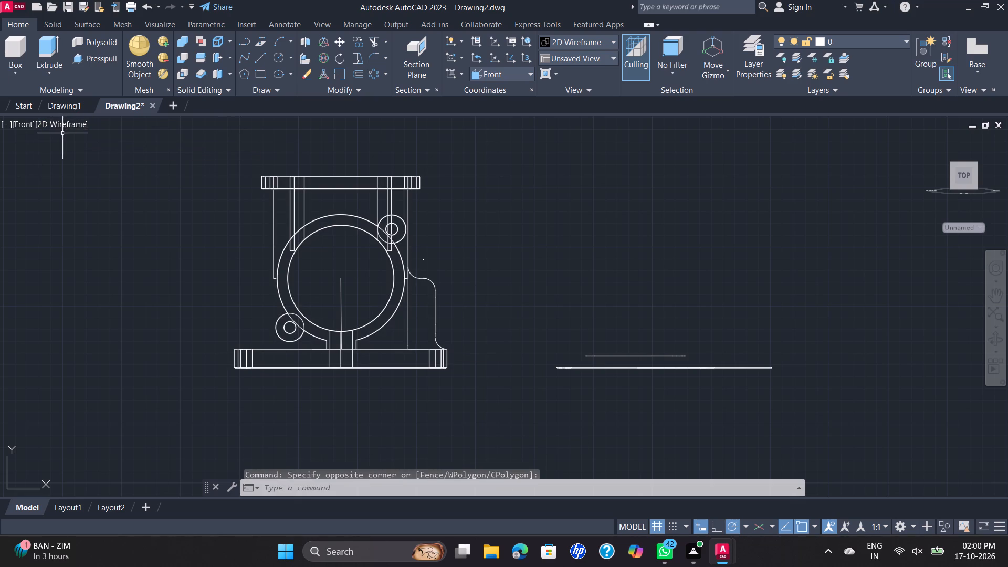
Display the model in the Shades of Gray visual style from the SE Isometric view.
{"action": "left_click", "coordinate": [43, 121]}
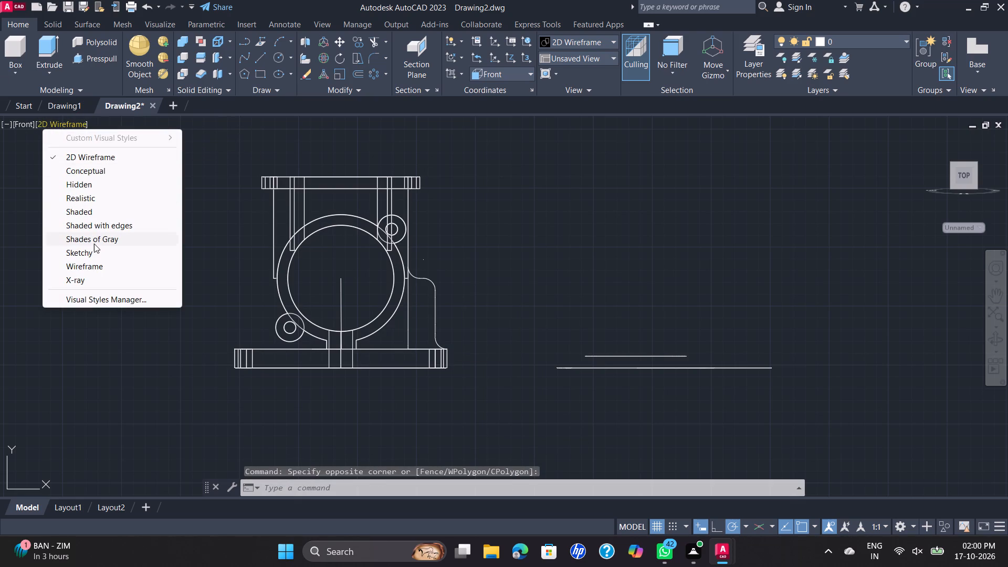
{"action": "left_click", "coordinate": [95, 243]}
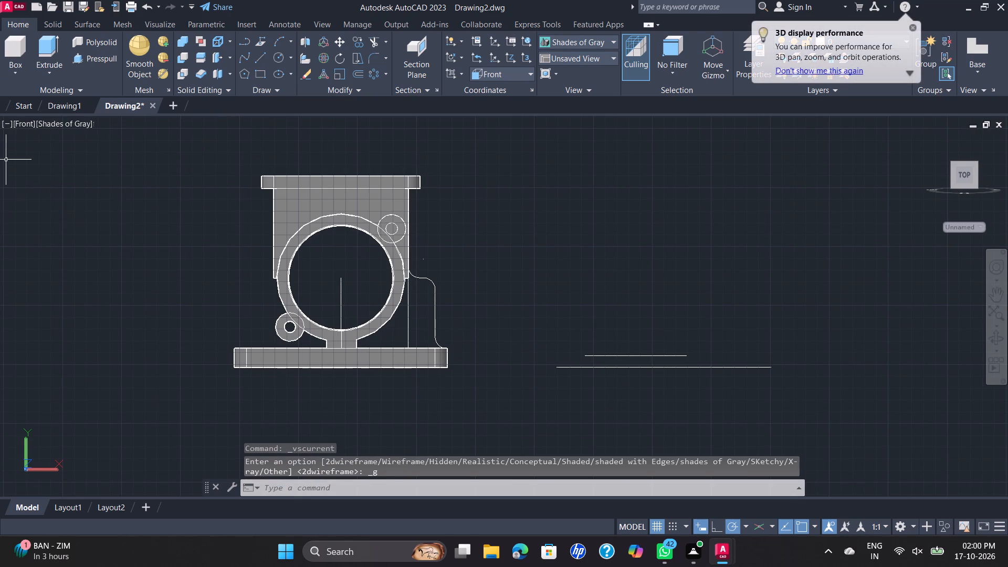
{"action": "left_click", "coordinate": [26, 118]}
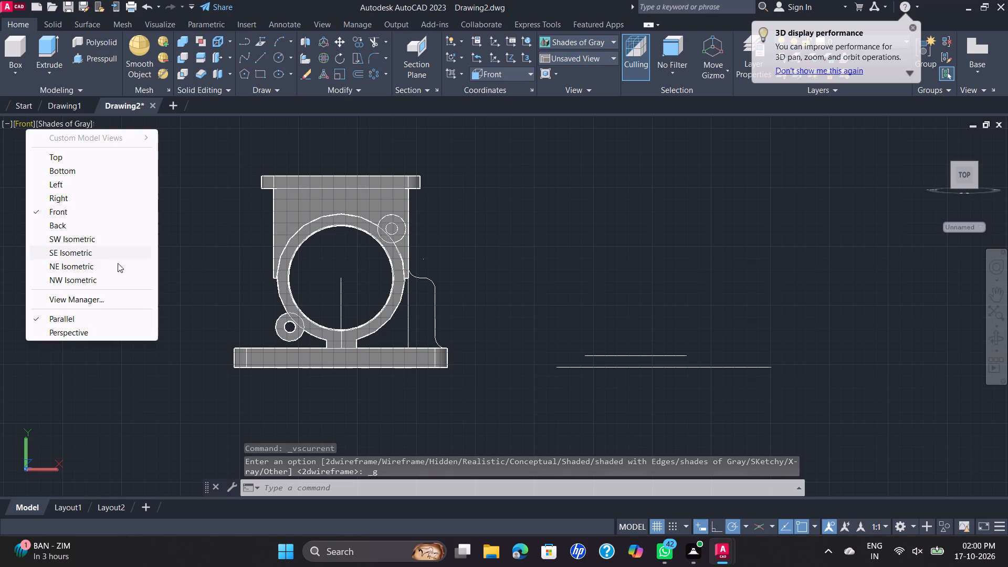
{"action": "left_click", "coordinate": [110, 252]}
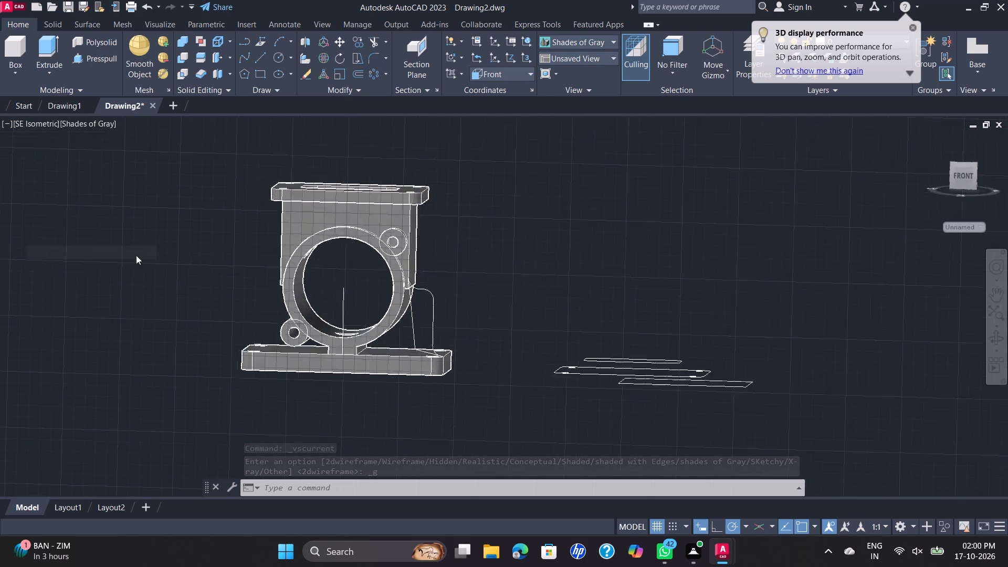
Explode the joined spline outline of the support profile beside the housing.
{"action": "scroll", "coordinate": [484, 308], "scroll_direction": "up", "scroll_amount": 2}
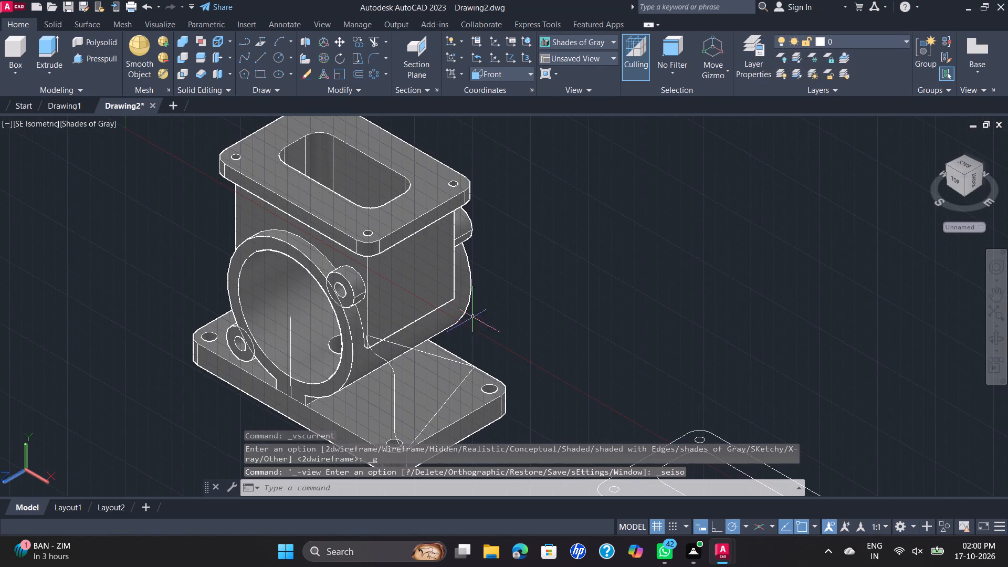
{"action": "scroll", "coordinate": [434, 369], "scroll_direction": "up", "scroll_amount": 2}
{"action": "scroll", "coordinate": [436, 360], "scroll_direction": "down", "scroll_amount": 1}
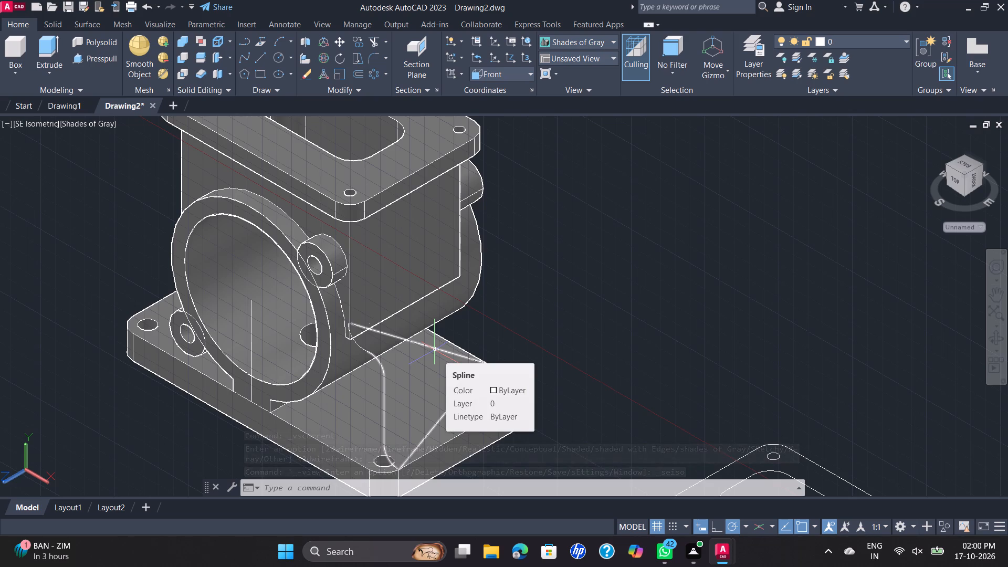
{"action": "left_click", "coordinate": [435, 349]}
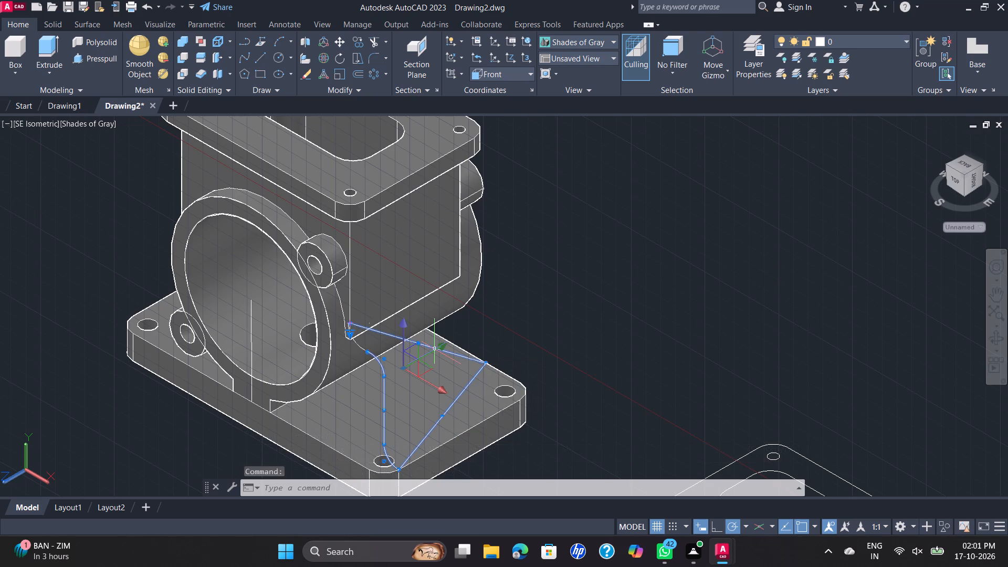
{"action": "type", "text": "EX"}
Delete the two stray straight segments of the exploded profile that run diagonally across the base plate to its far edge.
{"action": "left_click", "coordinate": [470, 361]}
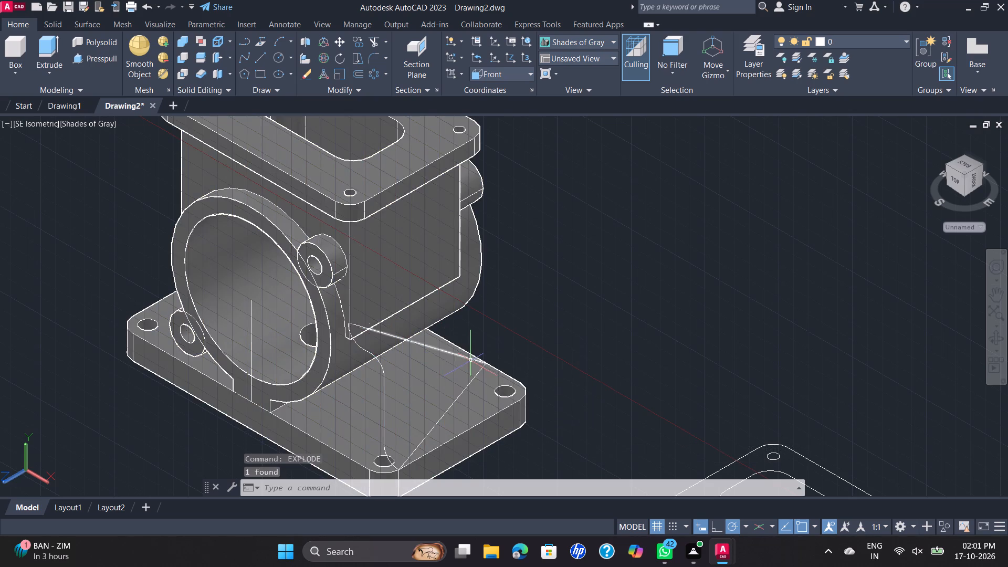
{"action": "left_click", "coordinate": [464, 356]}
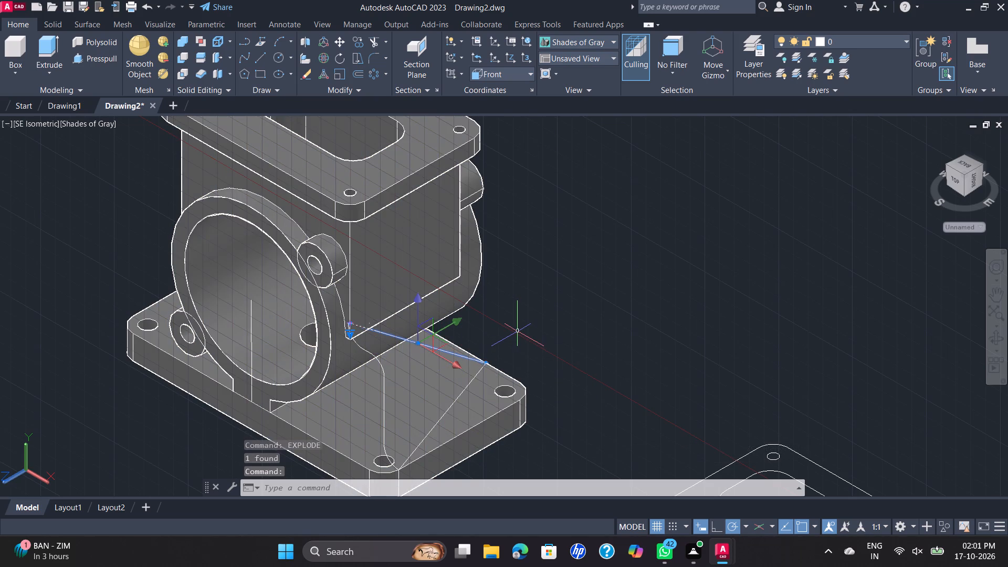
{"action": "key", "text": "BackSpace"}
{"action": "key", "text": "Delete"}
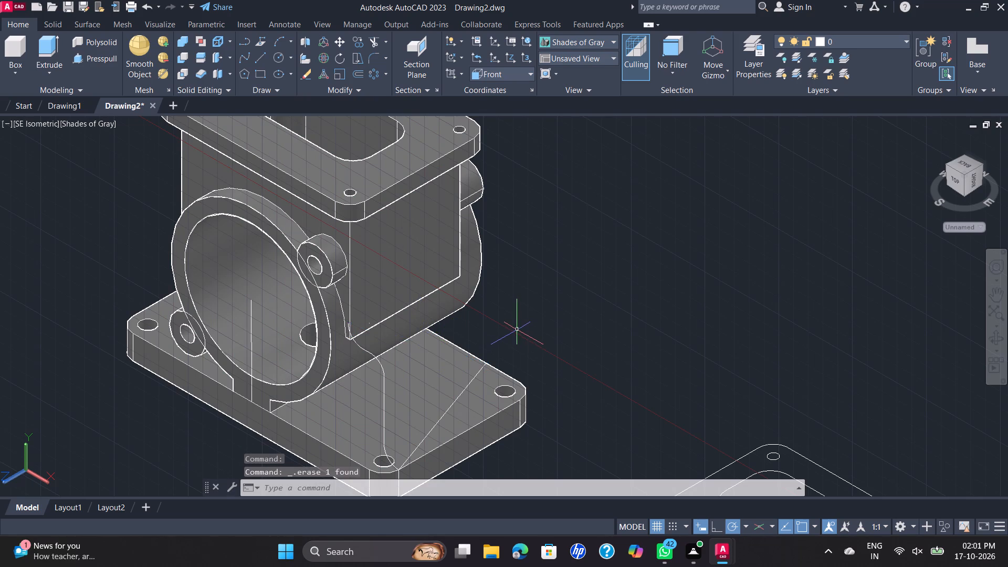
{"action": "left_click", "coordinate": [457, 396]}
{"action": "key", "text": "Delete"}
Examine the remaining curved pieces of the support profile between the housing's lower corner and the base plate, selecting them to check their extents.
{"action": "scroll", "coordinate": [460, 394], "scroll_direction": "down", "scroll_amount": 2}
{"action": "middle_click_drag", "start_coordinate": [460, 394], "coordinate": [463, 319]}
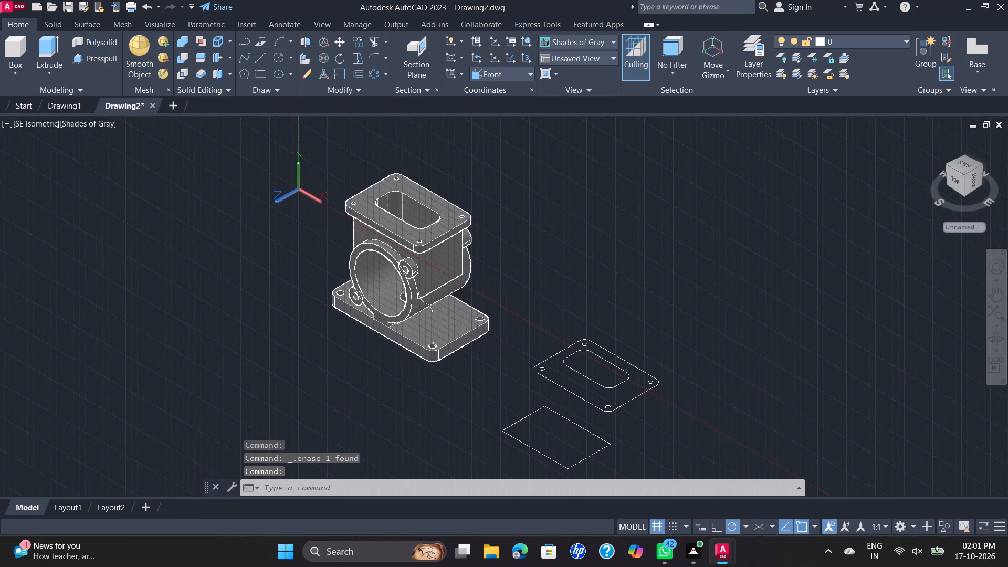
{"action": "scroll", "coordinate": [387, 268], "scroll_direction": "up", "scroll_amount": 2}
{"action": "scroll", "coordinate": [418, 334], "scroll_direction": "up", "scroll_amount": 3}
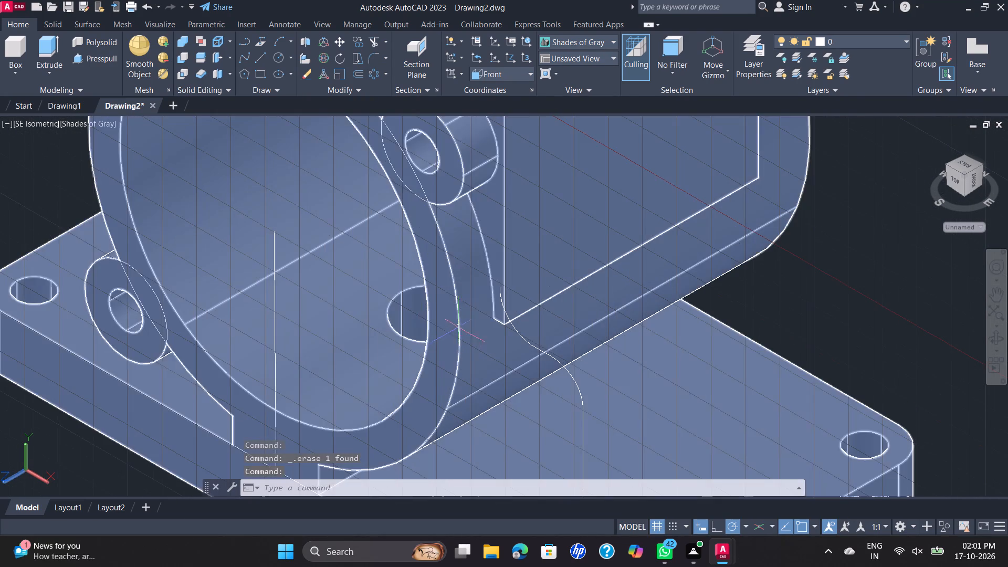
{"action": "scroll", "coordinate": [487, 296], "scroll_direction": "up", "scroll_amount": 3}
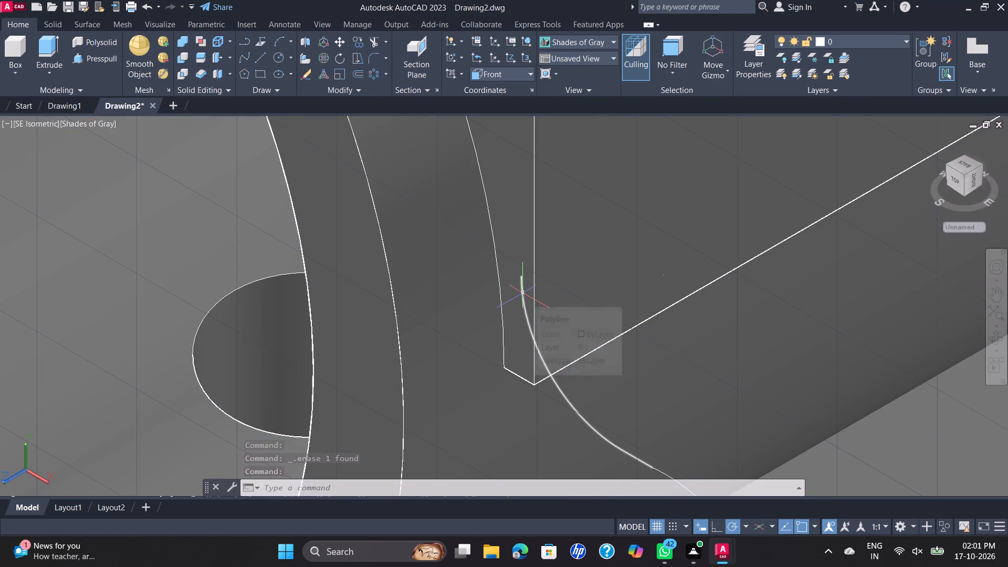
{"action": "scroll", "coordinate": [523, 292], "scroll_direction": "down", "scroll_amount": 4}
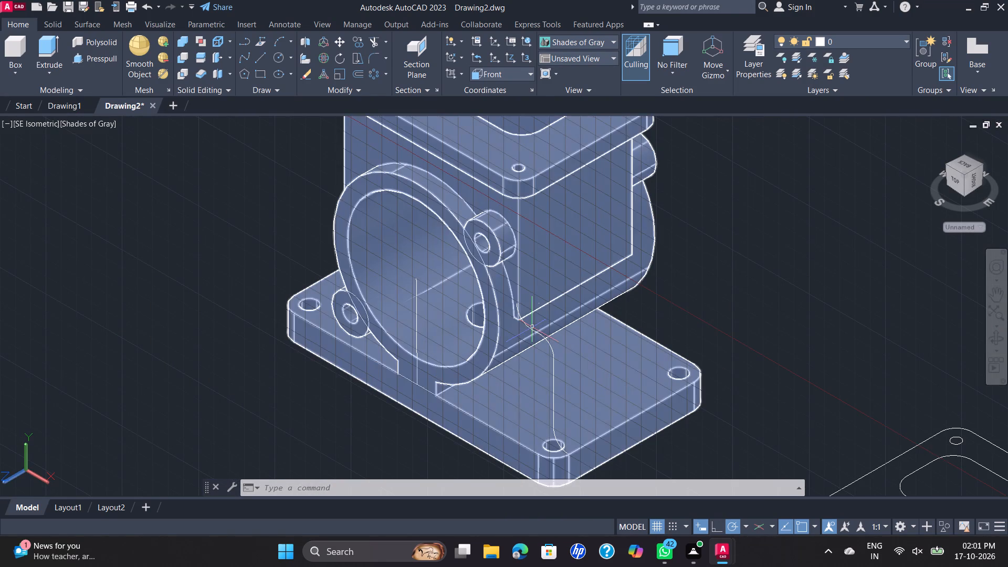
{"action": "left_click", "coordinate": [530, 328]}
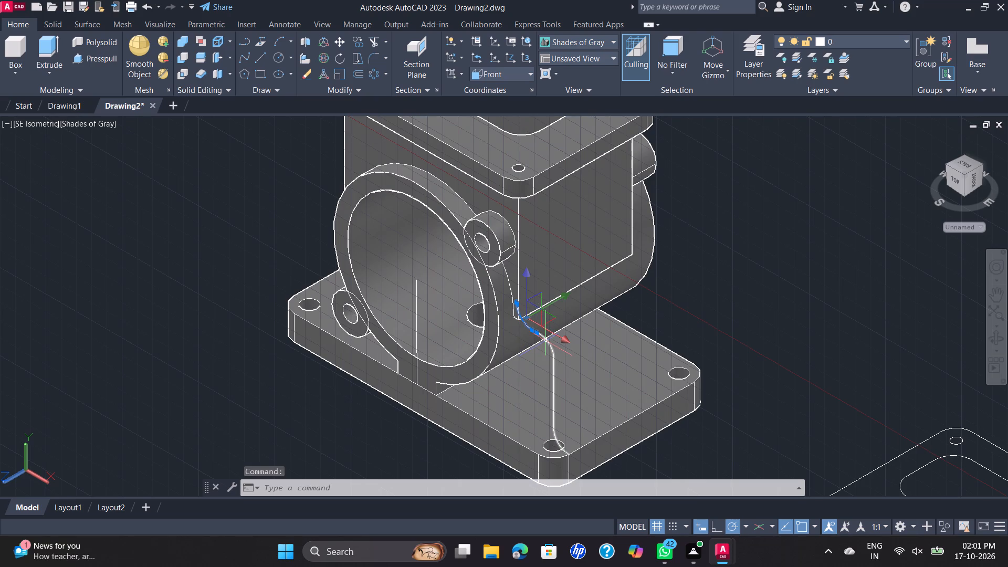
{"action": "left_click", "coordinate": [546, 341]}
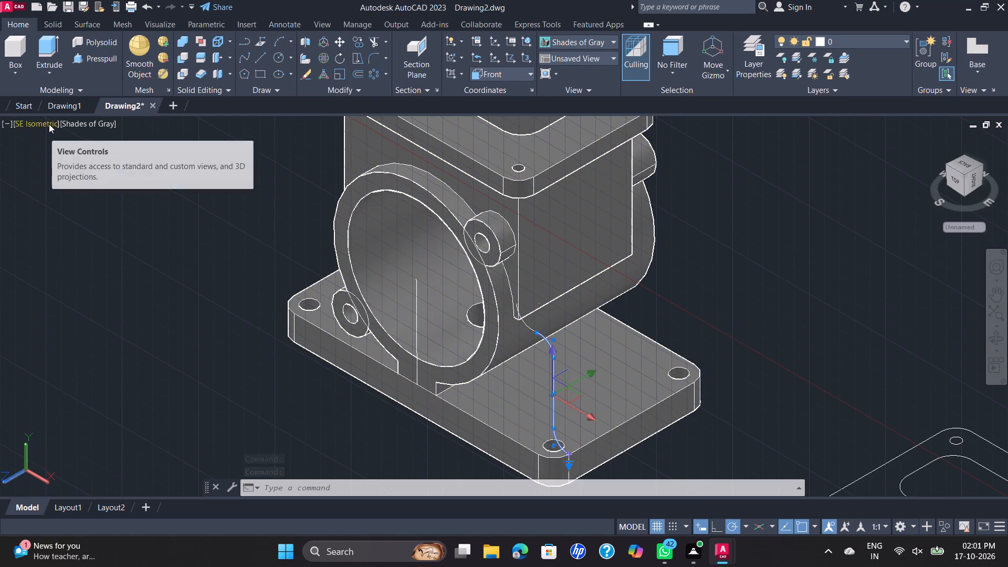
Try to switch the model display to the 2D Wireframe visual style.
{"action": "left_click", "coordinate": [72, 127]}
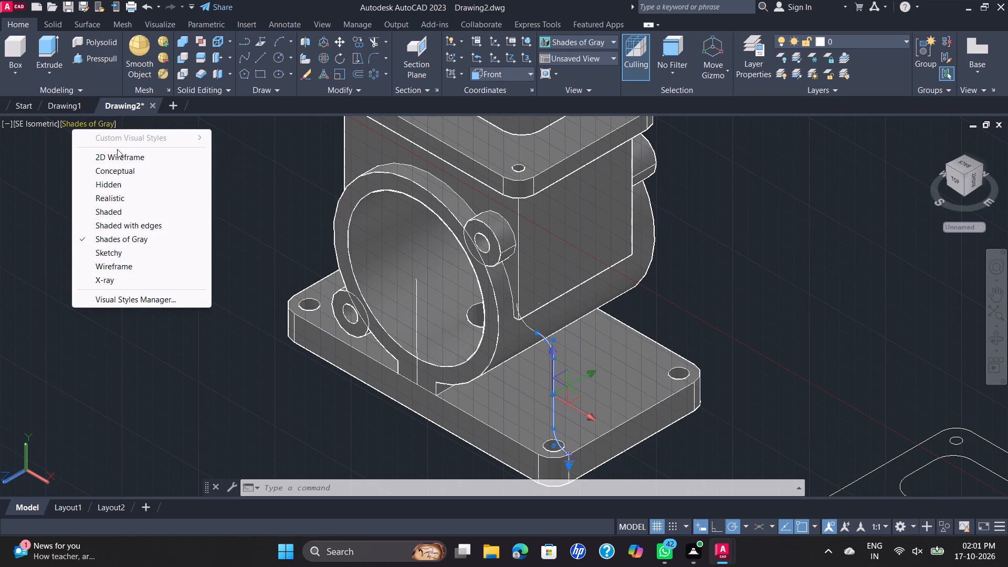
{"action": "left_click", "coordinate": [125, 154]}
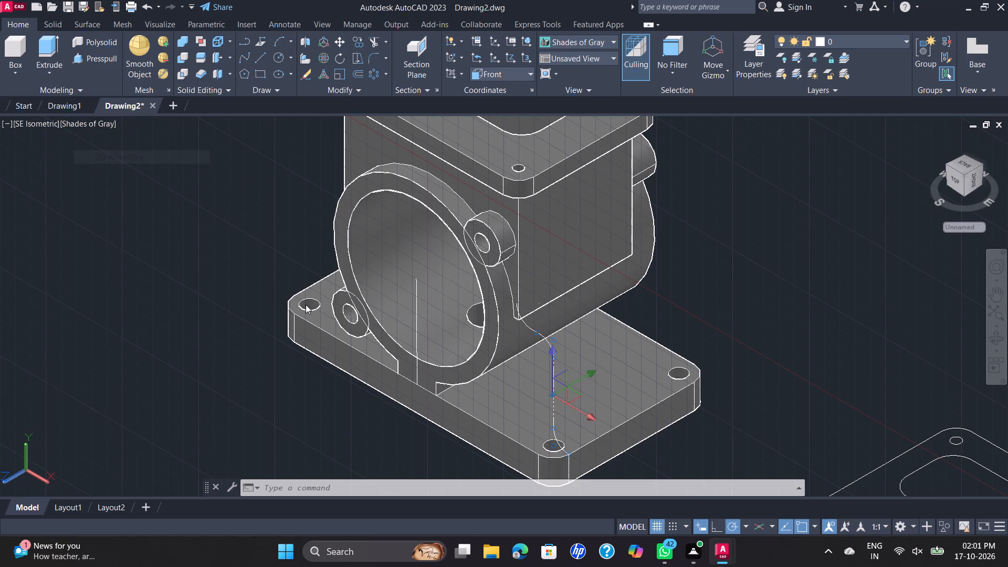
{"action": "scroll", "coordinate": [310, 306], "scroll_direction": "down", "scroll_amount": 20}
{"action": "scroll", "coordinate": [310, 306], "scroll_direction": "down", "scroll_amount": 20}
{"action": "scroll", "coordinate": [310, 306], "scroll_direction": "down", "scroll_amount": 2}
{"action": "scroll", "coordinate": [1007, 33], "scroll_direction": "down", "scroll_amount": 2}
{"action": "key", "text": "Escape"}
{"action": "key", "text": "Escape"}
{"action": "key", "text": "Escape"}
{"action": "key", "text": "Escape"}
{"action": "key", "text": "Escape"}
{"action": "key", "text": "Escape"}
{"action": "scroll", "coordinate": [1007, 0], "scroll_direction": "down", "scroll_amount": 6}
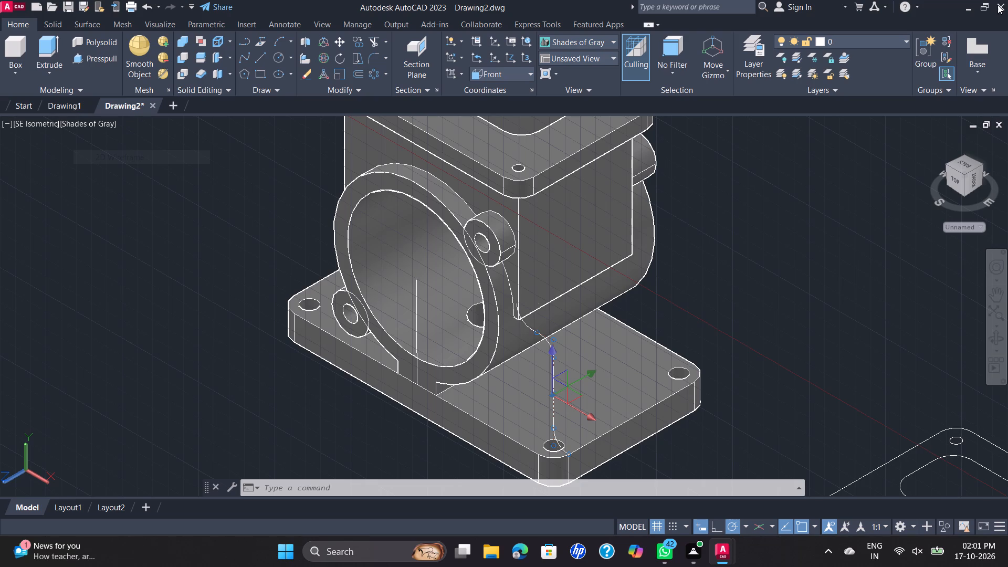
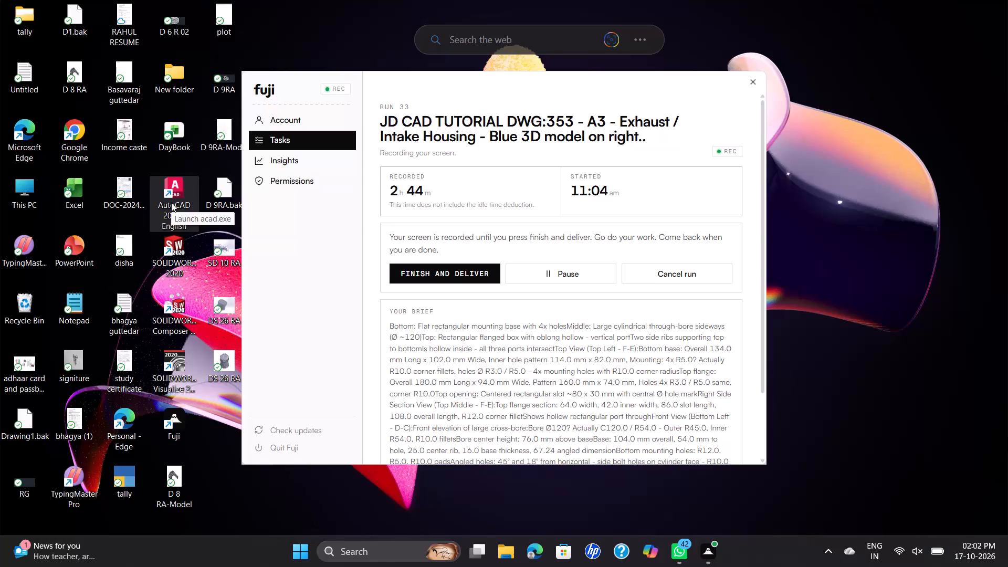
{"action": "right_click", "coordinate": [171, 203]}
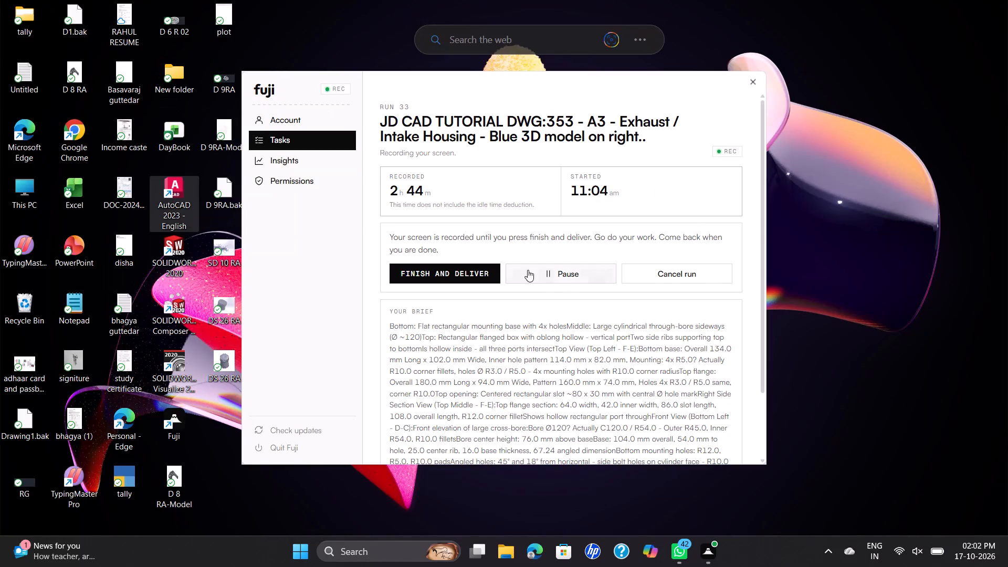
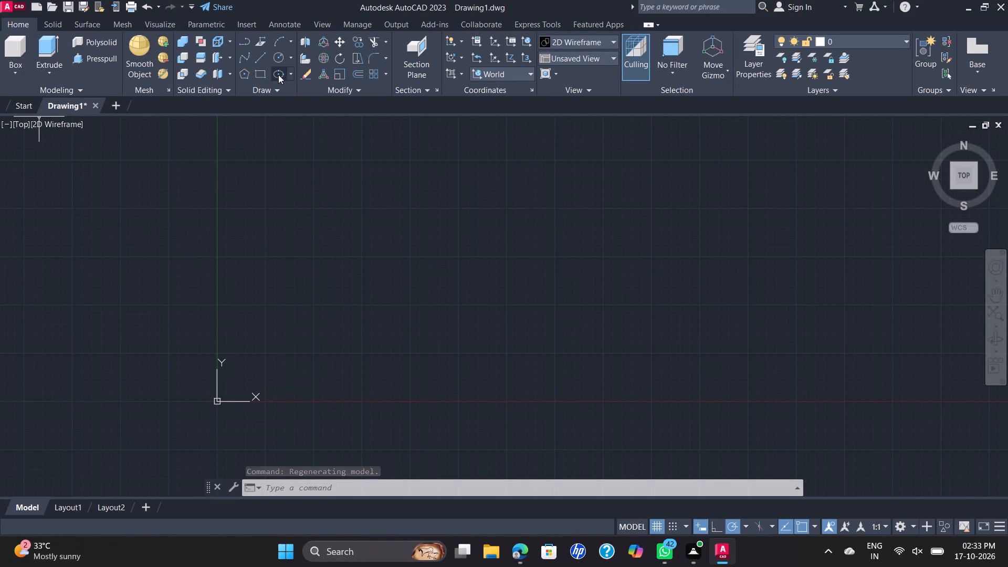
Draw a 180 by 102 rectangle in the Top view, using the Top coordinate system.
{"action": "left_click", "coordinate": [47, 120]}
{"action": "left_click", "coordinate": [22, 126]}
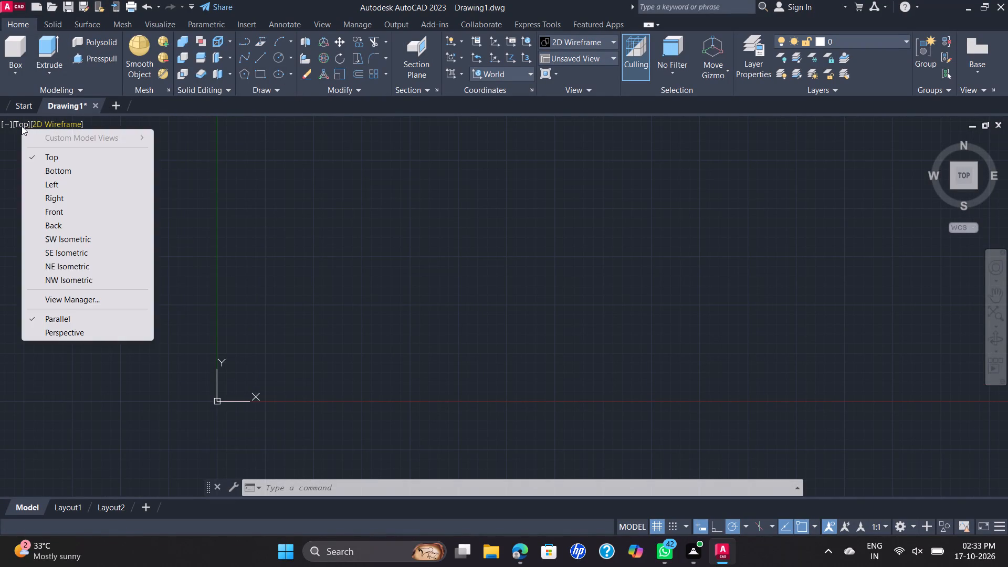
{"action": "left_click", "coordinate": [64, 253]}
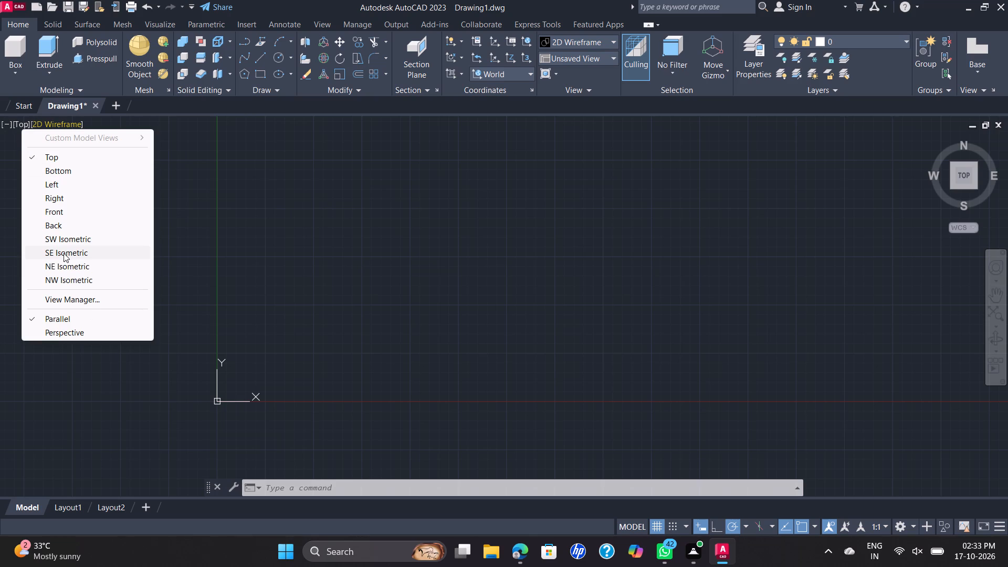
{"action": "middle_click_drag", "start_coordinate": [533, 217], "coordinate": [278, 231]}
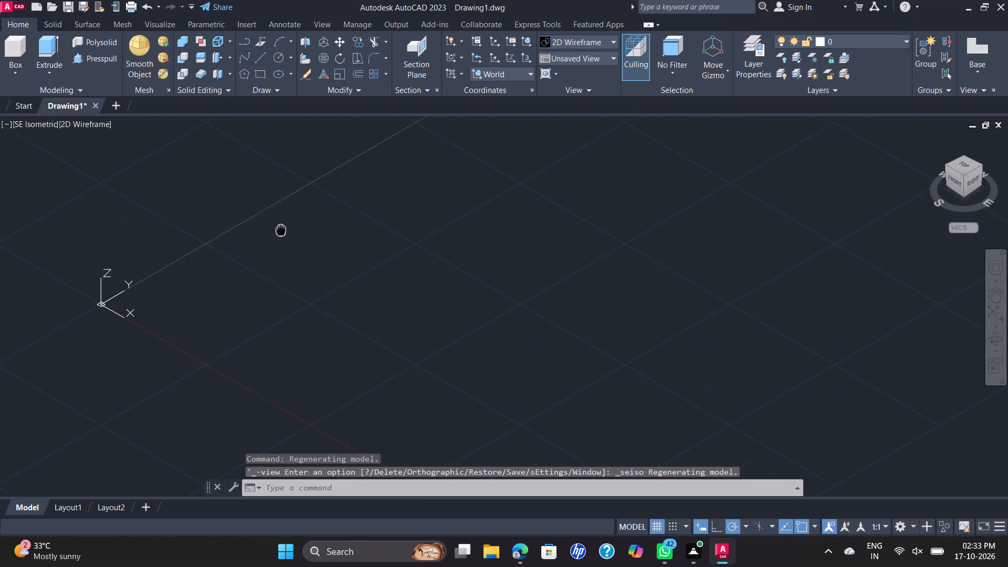
{"action": "middle_click_drag", "start_coordinate": [278, 231], "coordinate": [274, 235]}
{"action": "left_click", "coordinate": [28, 123]}
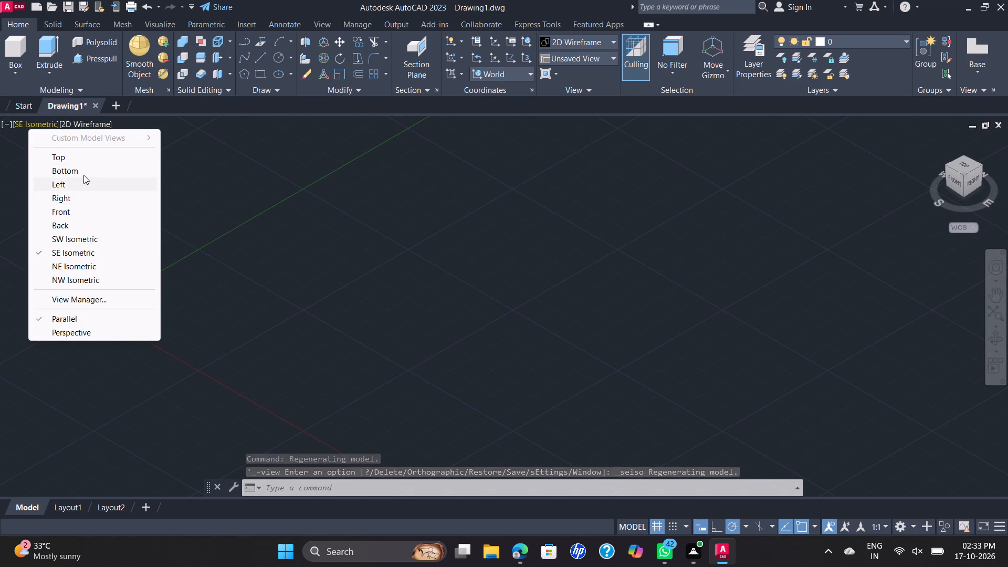
{"action": "left_click", "coordinate": [83, 152]}
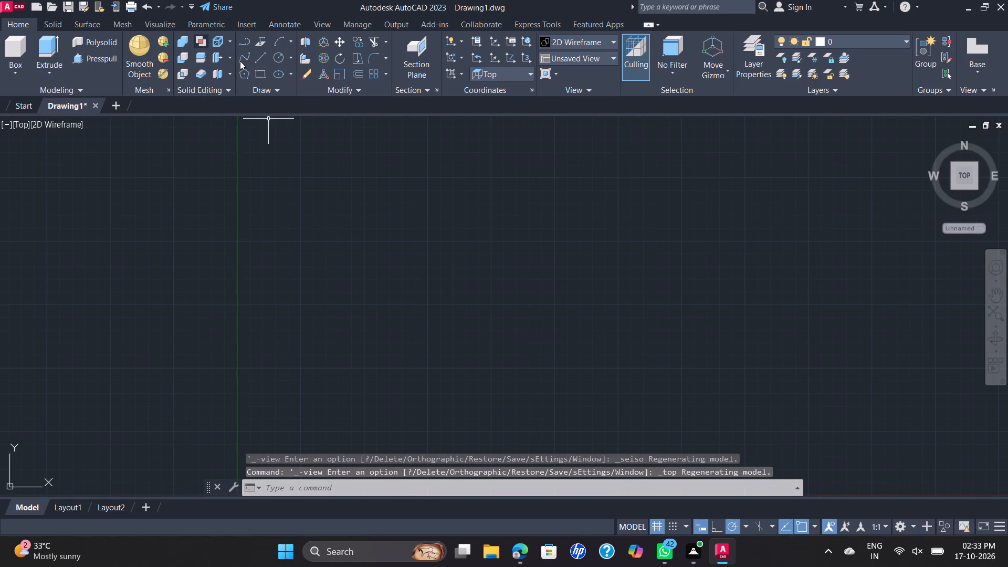
{"action": "left_click", "coordinate": [264, 76]}
{"action": "left_click", "coordinate": [462, 316]}
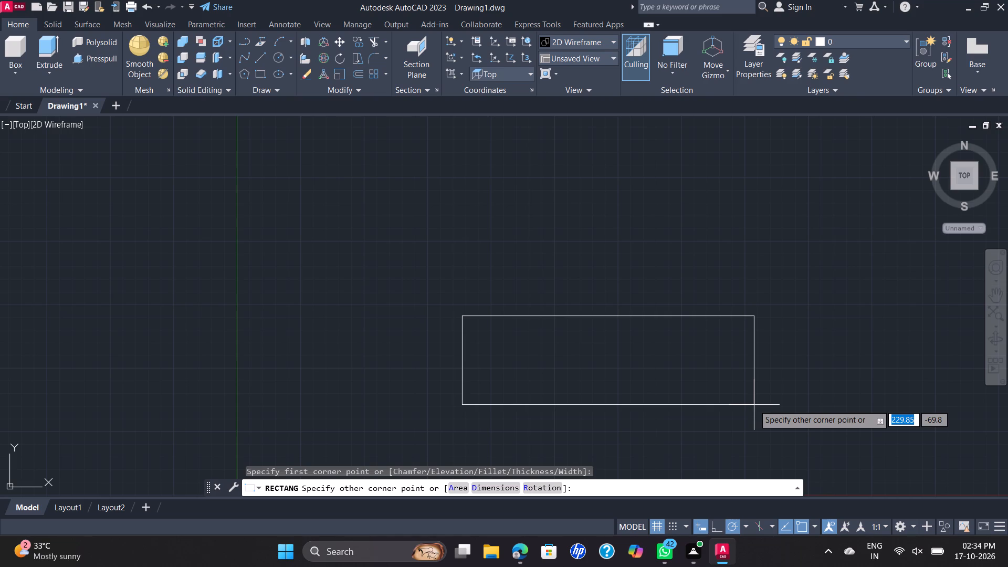
{"action": "type", "text": "180"}
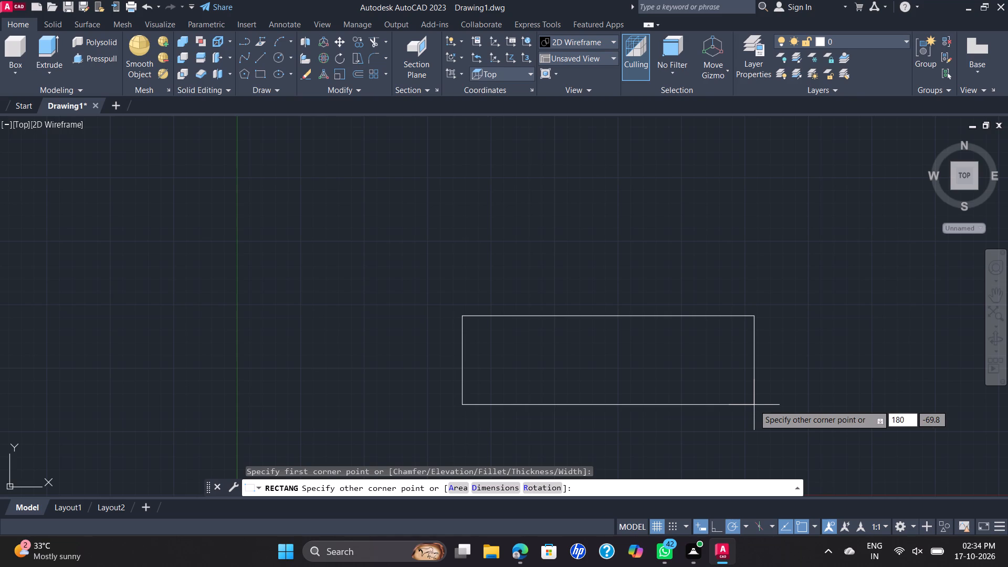
{"action": "key", "text": "Tab"}
{"action": "type", "text": "102"}
{"action": "key", "text": "Return"}
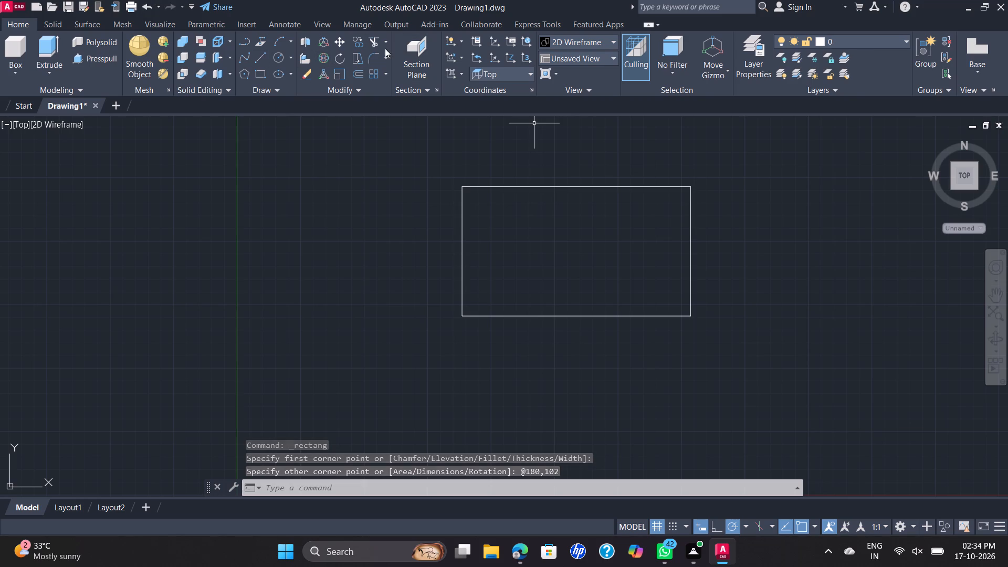
Fillet the two left corners of the 180 by 102 rectangle with a radius of 10.
{"action": "left_click", "coordinate": [371, 56]}
{"action": "left_click", "coordinate": [500, 315]}
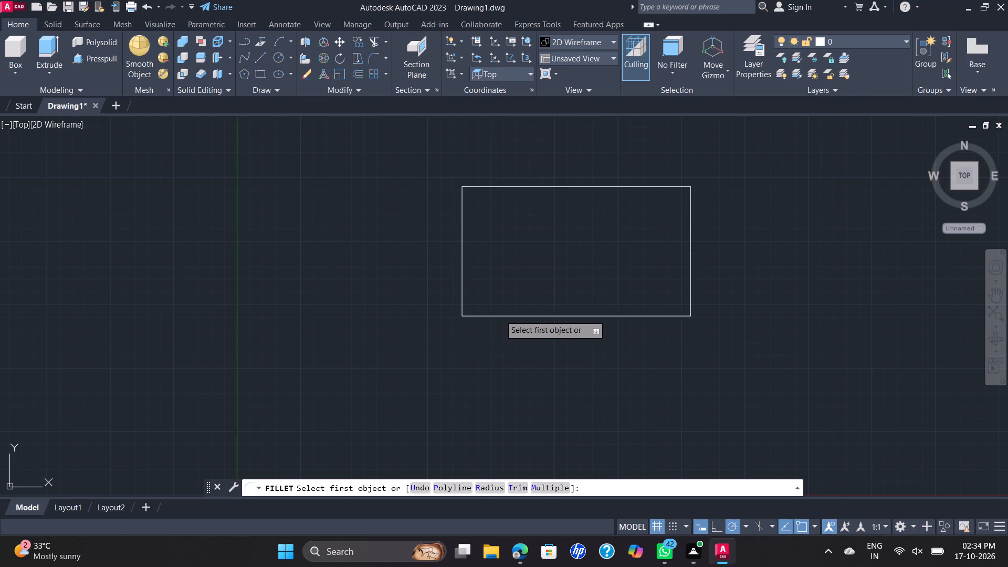
{"action": "left_click", "coordinate": [569, 485]}
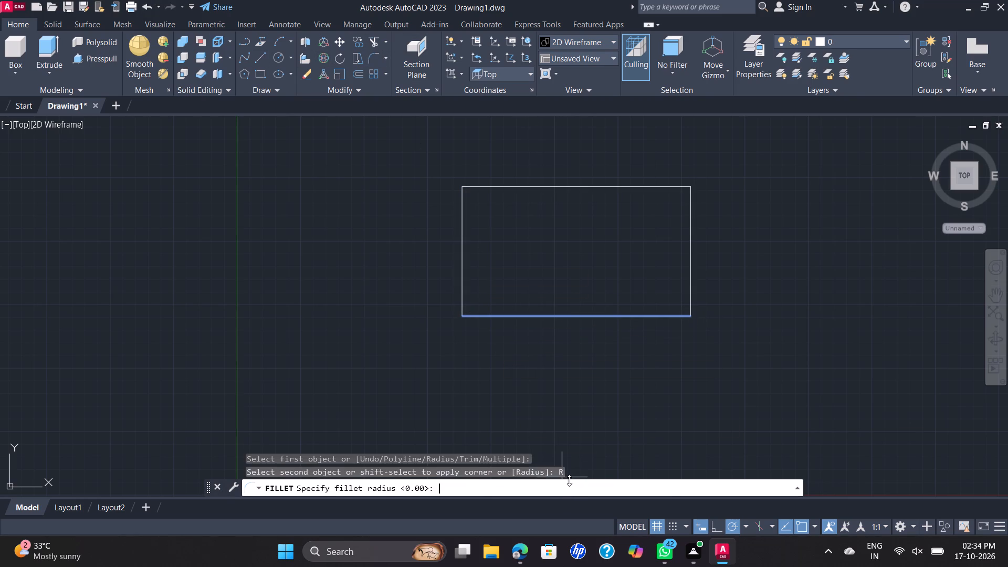
{"action": "key", "text": "1"}
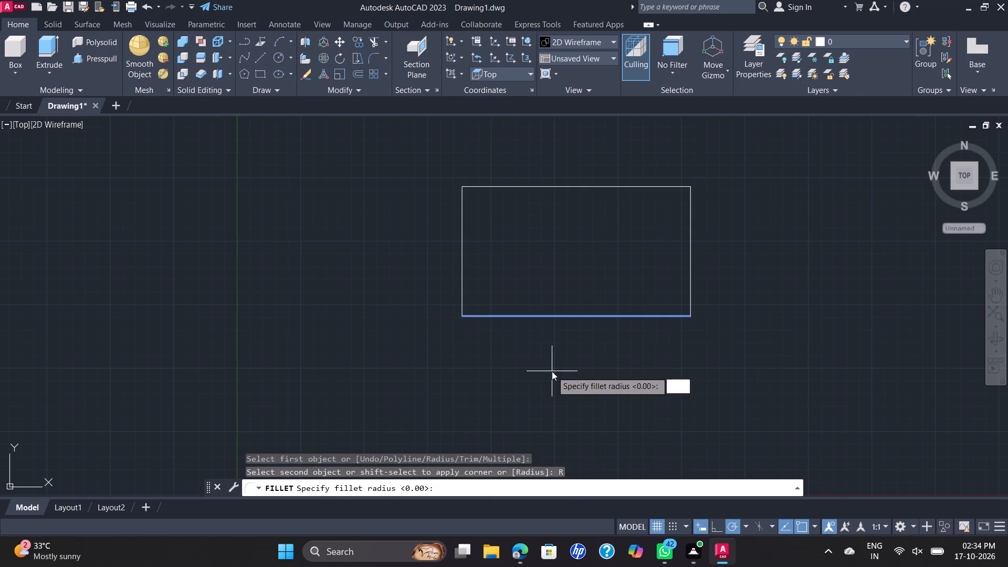
{"action": "key", "text": "0"}
{"action": "key", "text": "Return"}
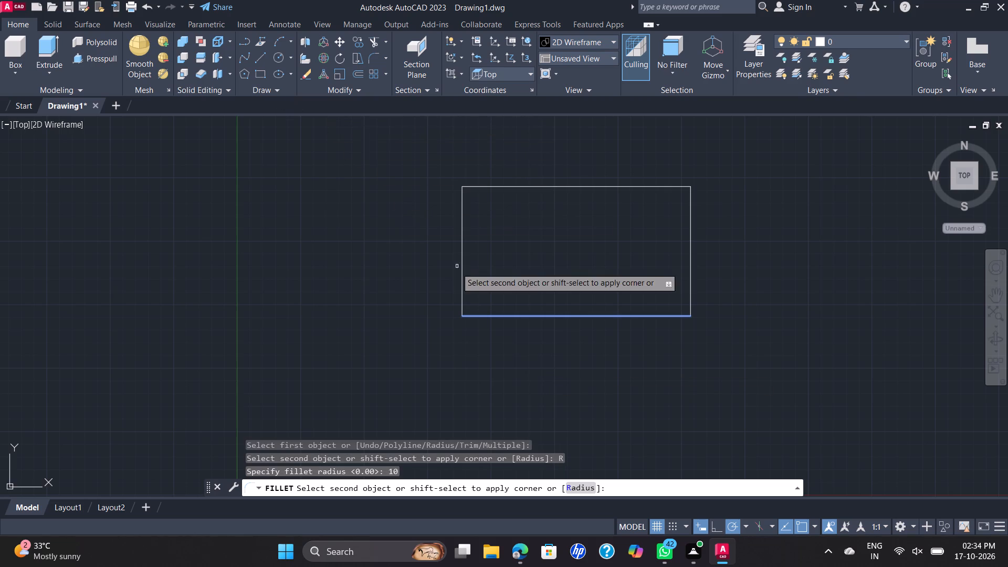
{"action": "left_click", "coordinate": [463, 292]}
{"action": "key", "text": "space"}
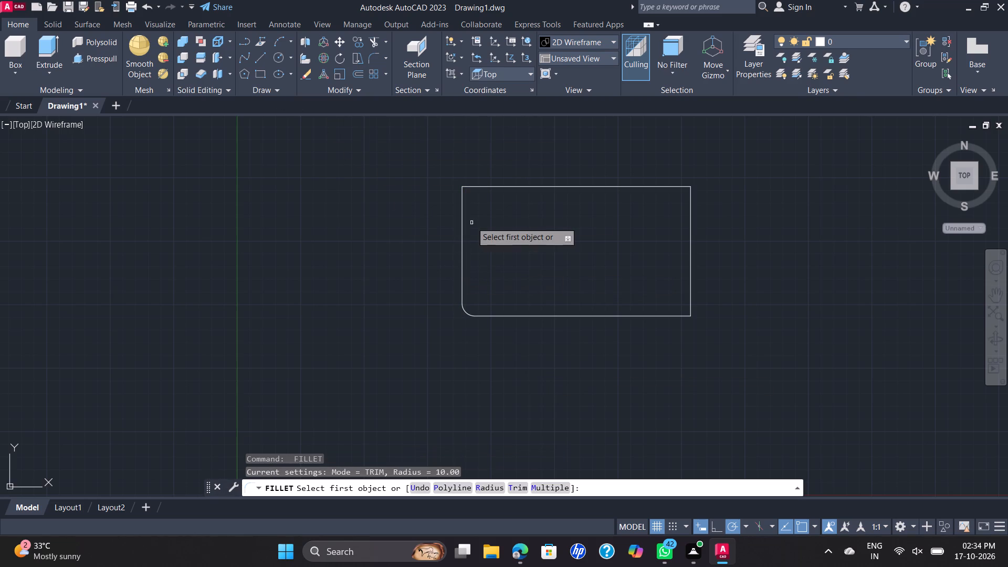
{"action": "left_click", "coordinate": [463, 206]}
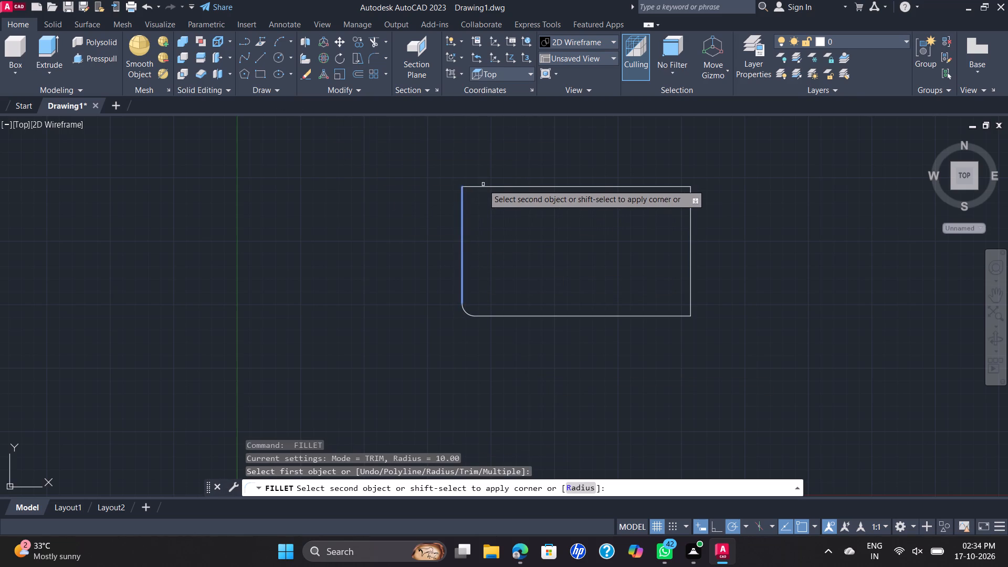
{"action": "left_click", "coordinate": [485, 188]}
Fillet the two right corners of the rectangle with the same radius of 10.
{"action": "key", "text": "space"}
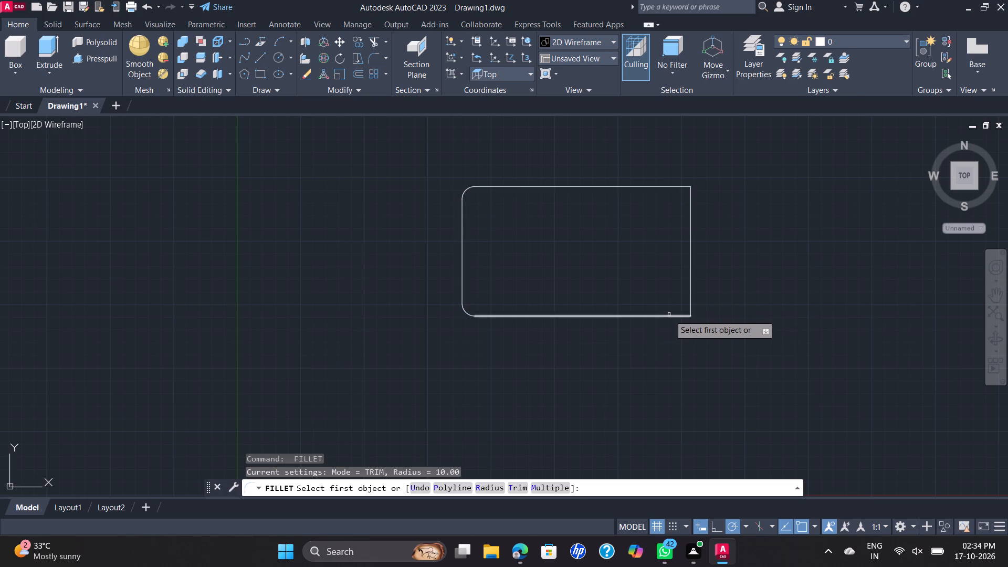
{"action": "left_click", "coordinate": [670, 317]}
{"action": "left_click", "coordinate": [690, 296]}
{"action": "key", "text": "space"}
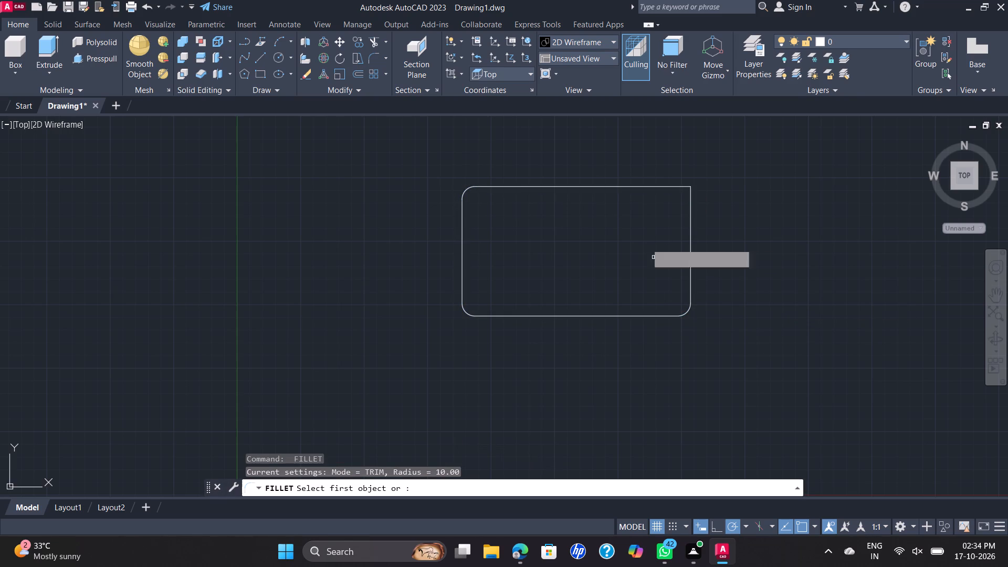
{"action": "left_click", "coordinate": [663, 190]}
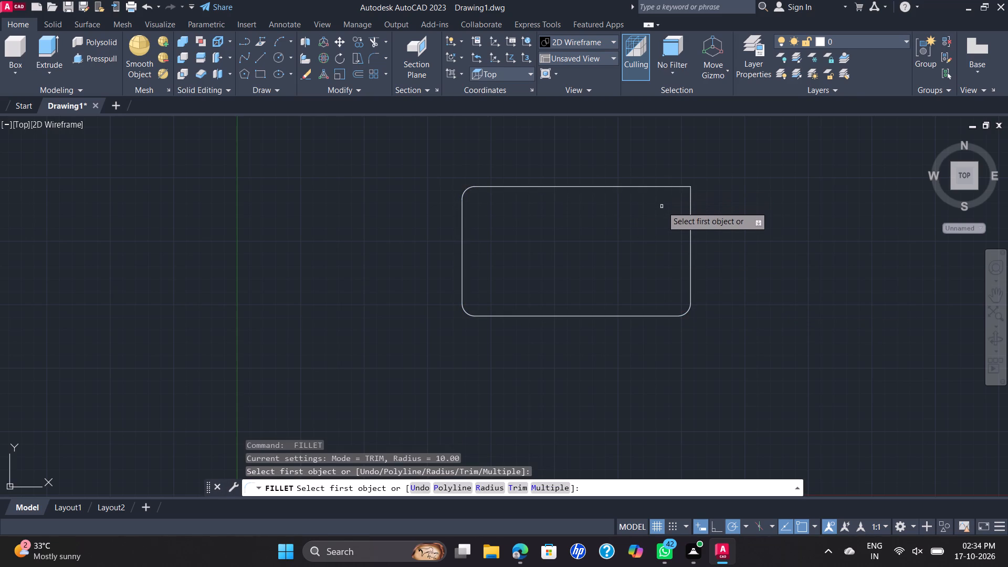
{"action": "left_click", "coordinate": [676, 186]}
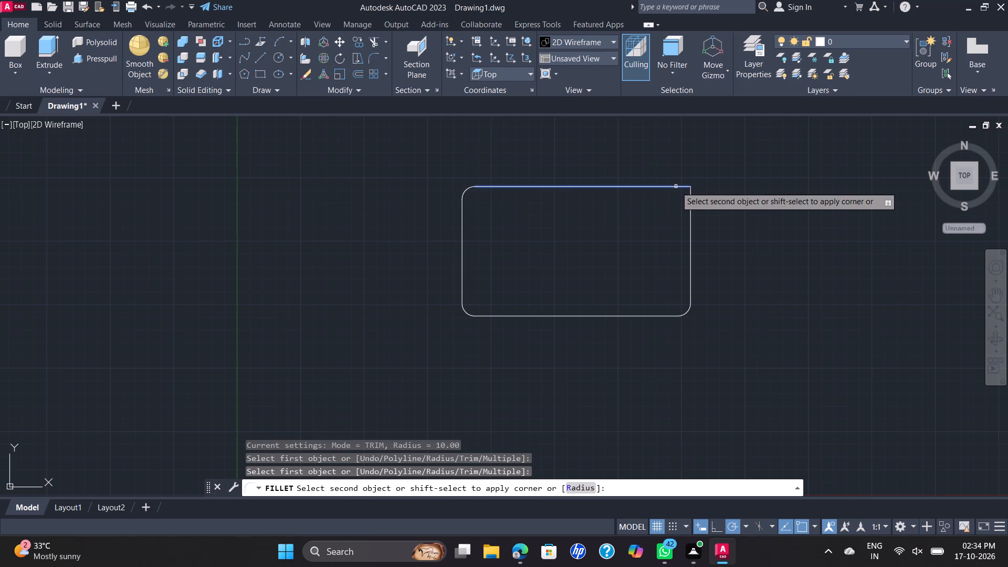
{"action": "left_click", "coordinate": [689, 200]}
{"action": "key", "text": "space"}
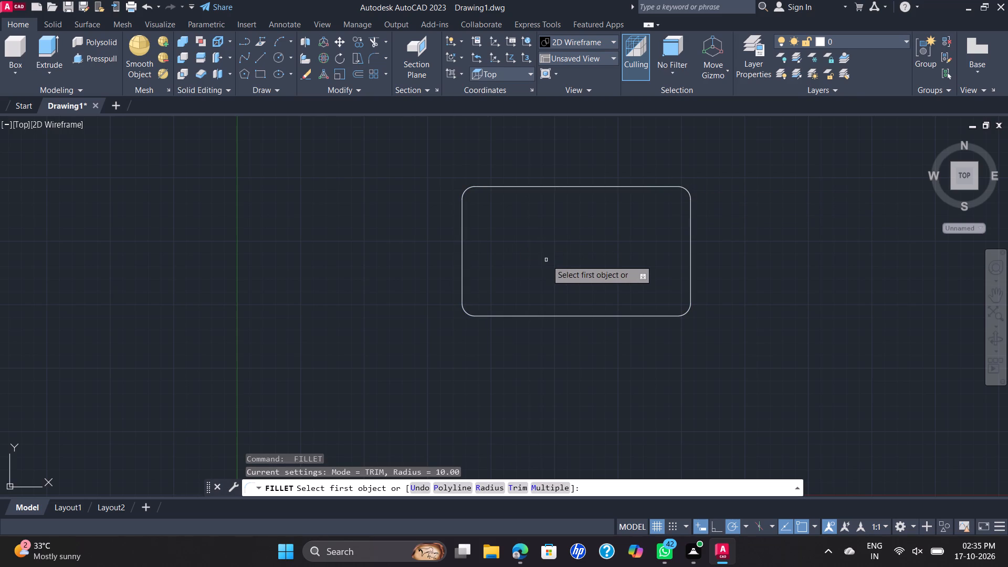
{"action": "key", "text": "Tab"}
{"action": "key", "text": "grave"}
{"action": "key", "text": "Escape"}
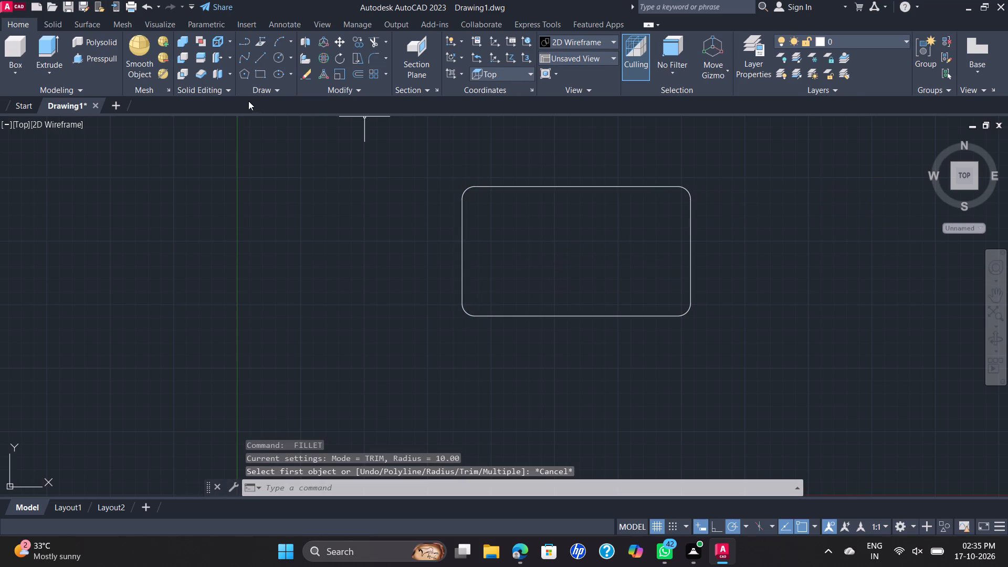
Draw a circle of radius 5 centred on the upper-left corner fillet's centre.
{"action": "left_click", "coordinate": [277, 59]}
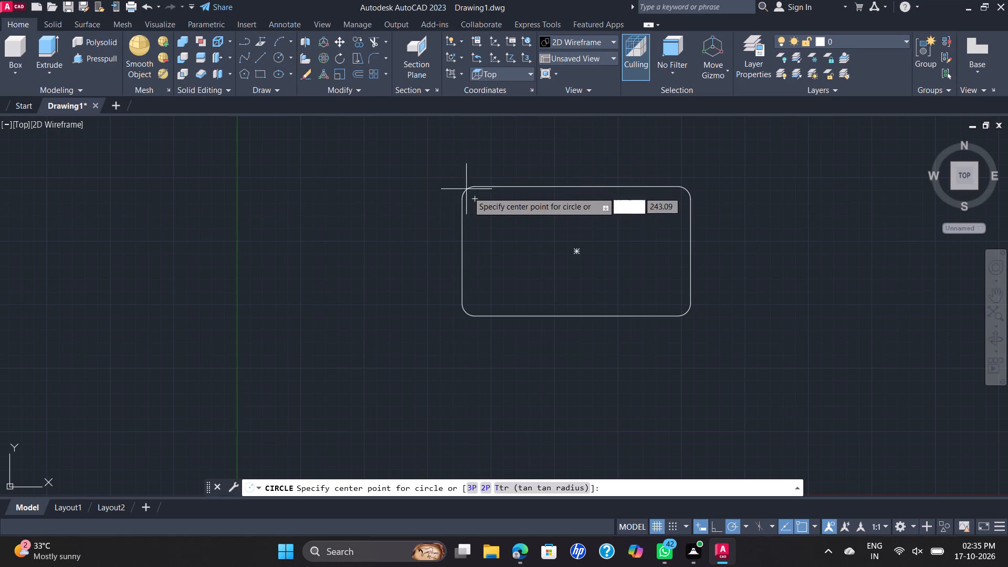
{"action": "left_click", "coordinate": [472, 201]}
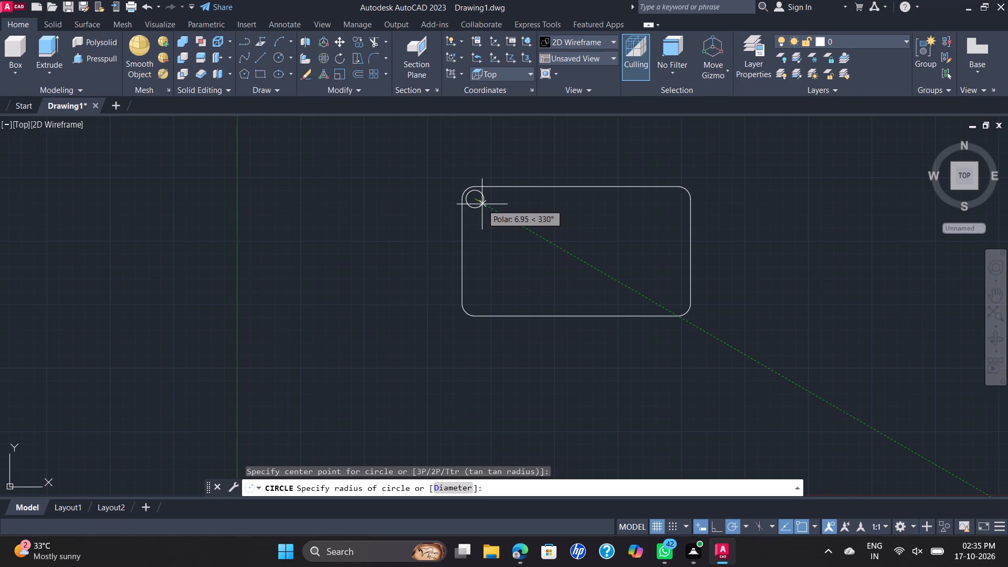
{"action": "key", "text": "5"}
{"action": "key", "text": "Return"}
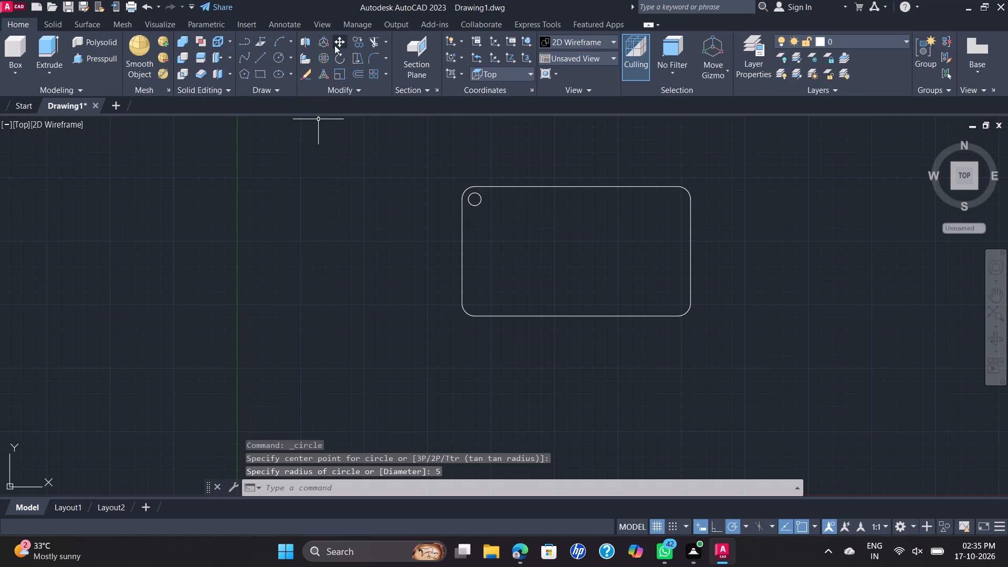
Copy the corner circle from its centre to the fillet centres of the other three corners.
{"action": "left_click", "coordinate": [356, 42]}
{"action": "scroll", "coordinate": [475, 202], "scroll_direction": "up", "scroll_amount": 1}
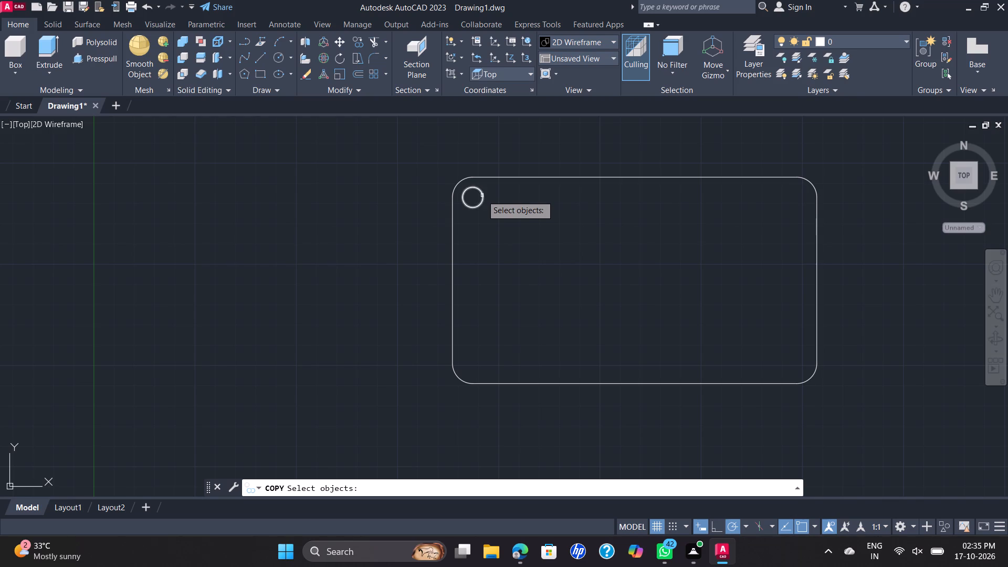
{"action": "left_click", "coordinate": [482, 195]}
{"action": "right_click_drag", "start_coordinate": [484, 187], "coordinate": [478, 188]}
{"action": "left_click", "coordinate": [475, 196]}
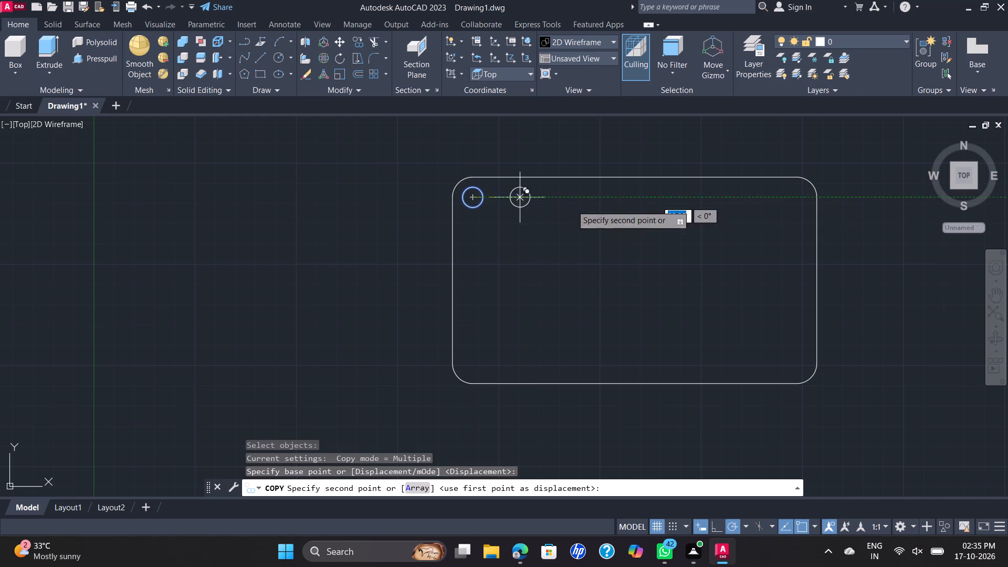
{"action": "left_click", "coordinate": [799, 194]}
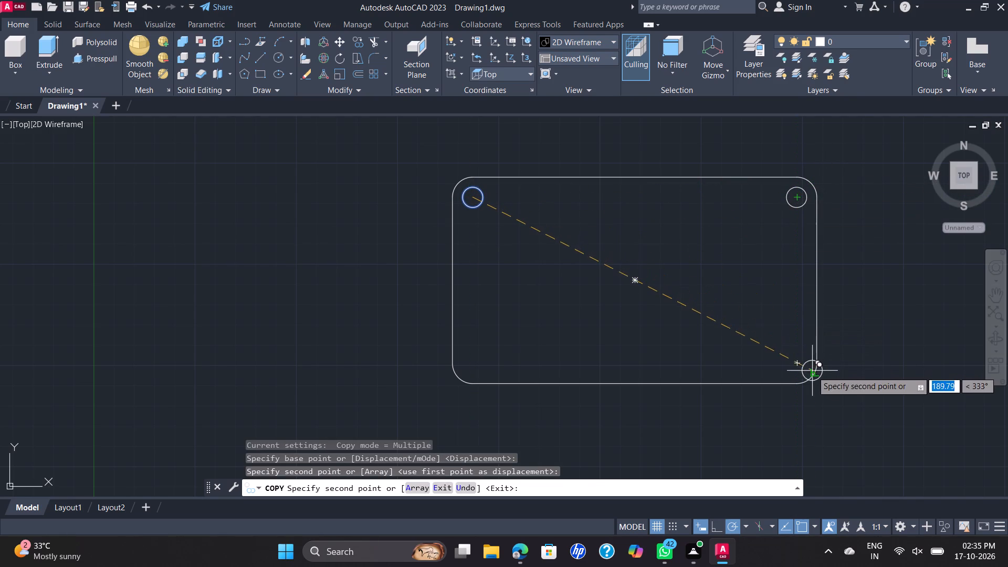
{"action": "left_click", "coordinate": [795, 360]}
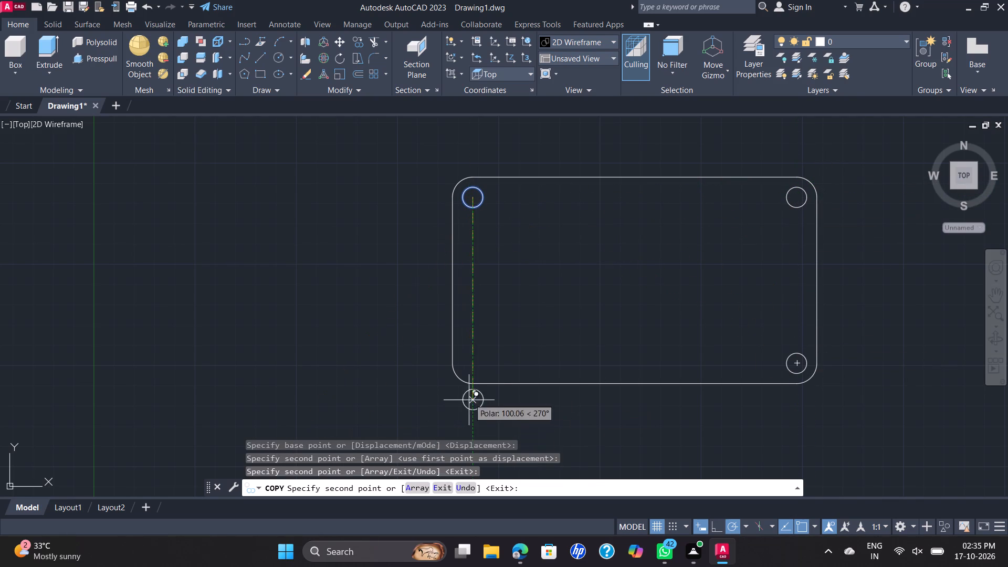
{"action": "left_click", "coordinate": [475, 364]}
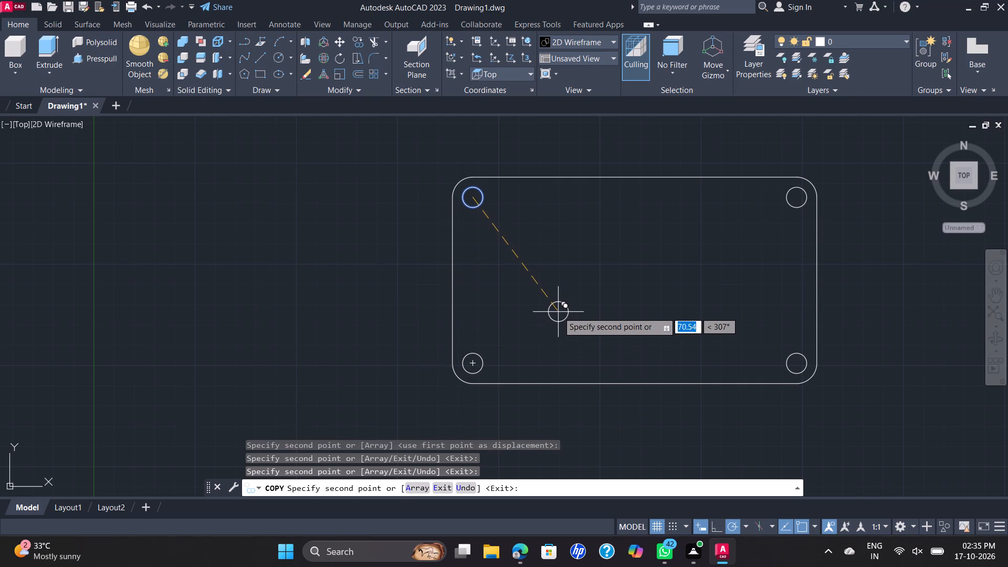
{"action": "key", "text": "Escape"}
Draw a 134 by 94 rectangle in the empty space to the right of the filleted 180 by 102 plate.
{"action": "scroll", "coordinate": [383, 172], "scroll_direction": "down", "scroll_amount": 2}
{"action": "middle_click_drag", "start_coordinate": [449, 202], "coordinate": [445, 202]}
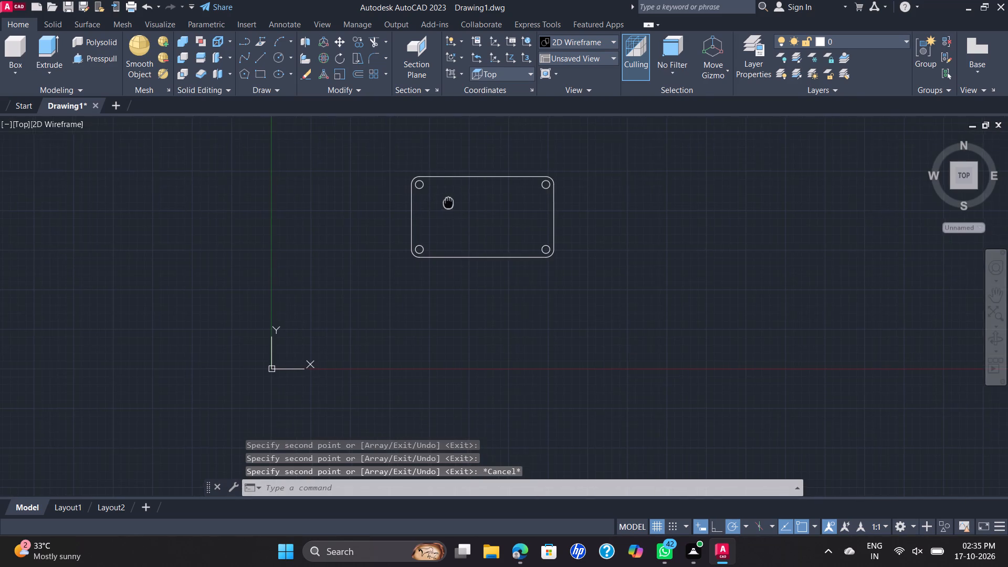
{"action": "middle_click_drag", "start_coordinate": [445, 202], "coordinate": [306, 243]}
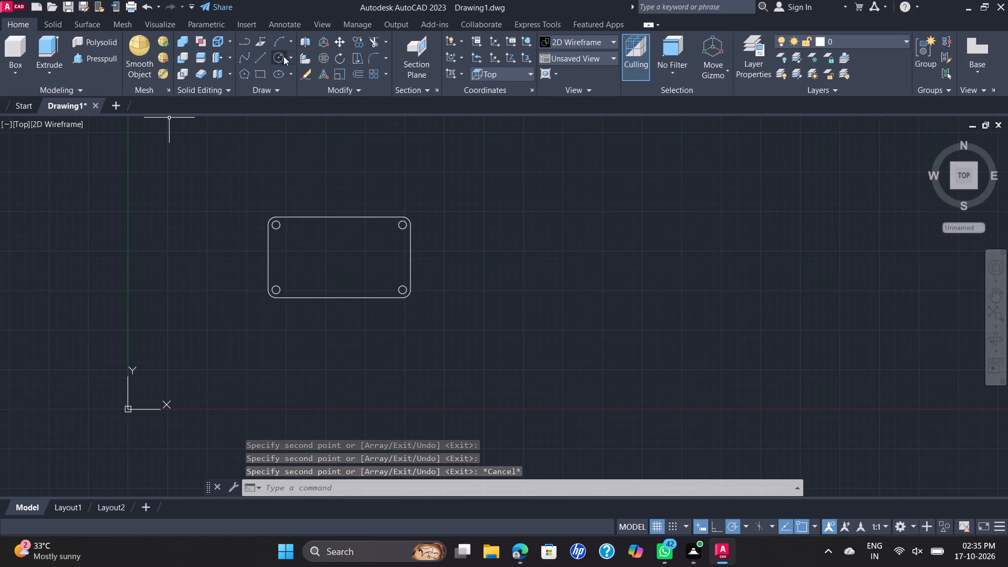
{"action": "left_click", "coordinate": [259, 76]}
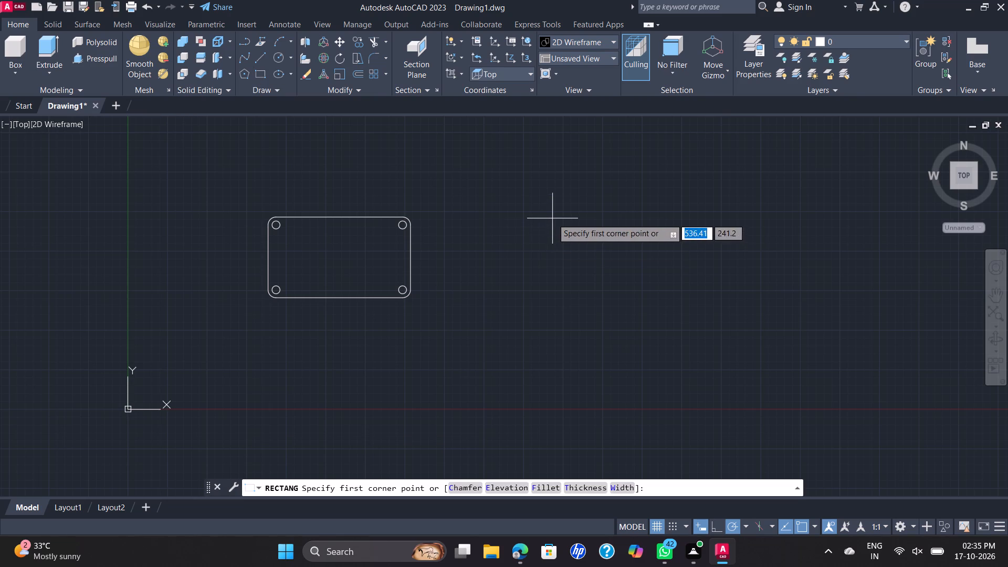
{"action": "left_click", "coordinate": [552, 218]}
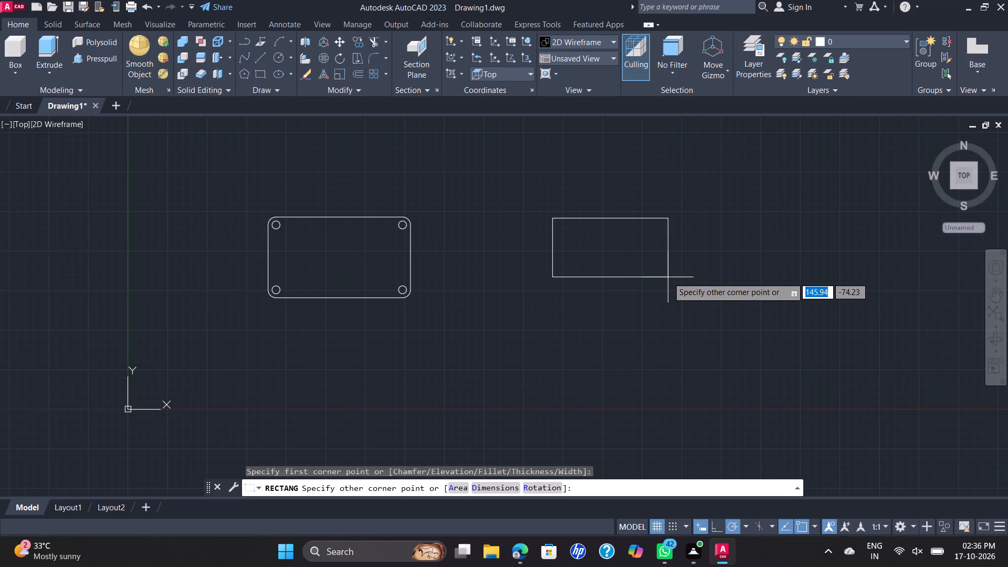
{"action": "type", "text": "134"}
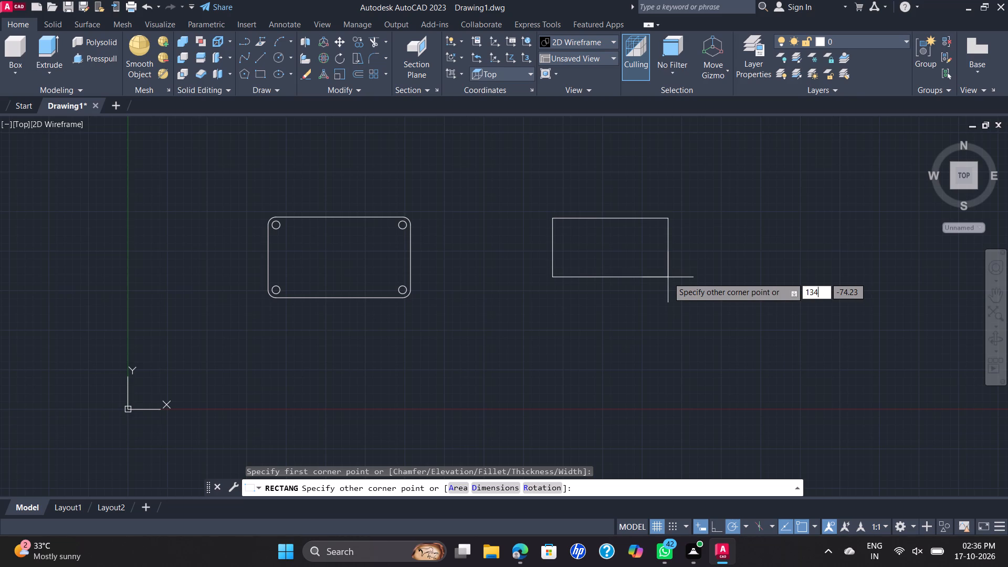
{"action": "key", "text": "Tab"}
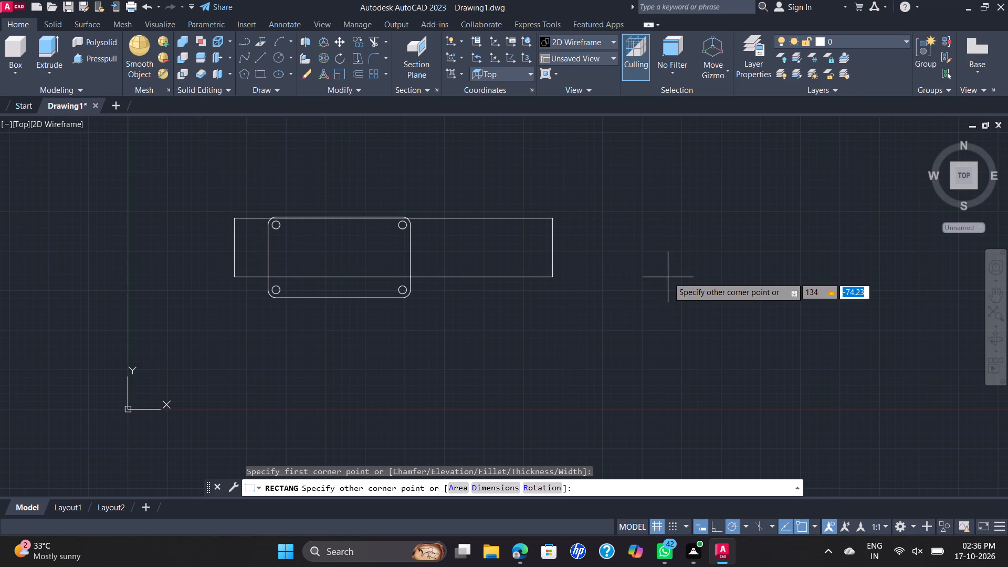
{"action": "type", "text": "94"}
{"action": "key", "text": "Return"}
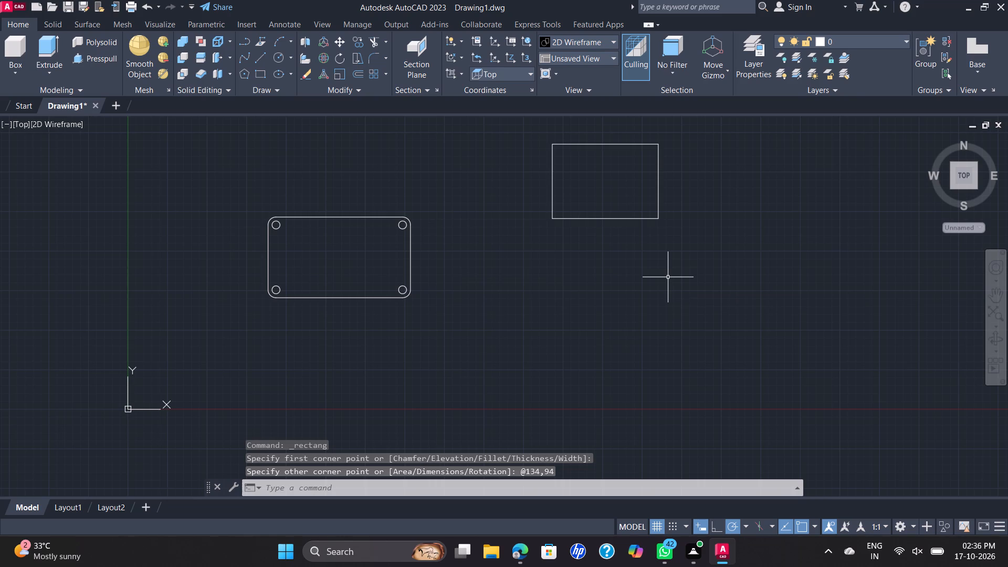
Fillet all four corners of the 134 by 94 rectangle with a radius of 10.
{"action": "middle_click_drag", "start_coordinate": [649, 177], "coordinate": [661, 243]}
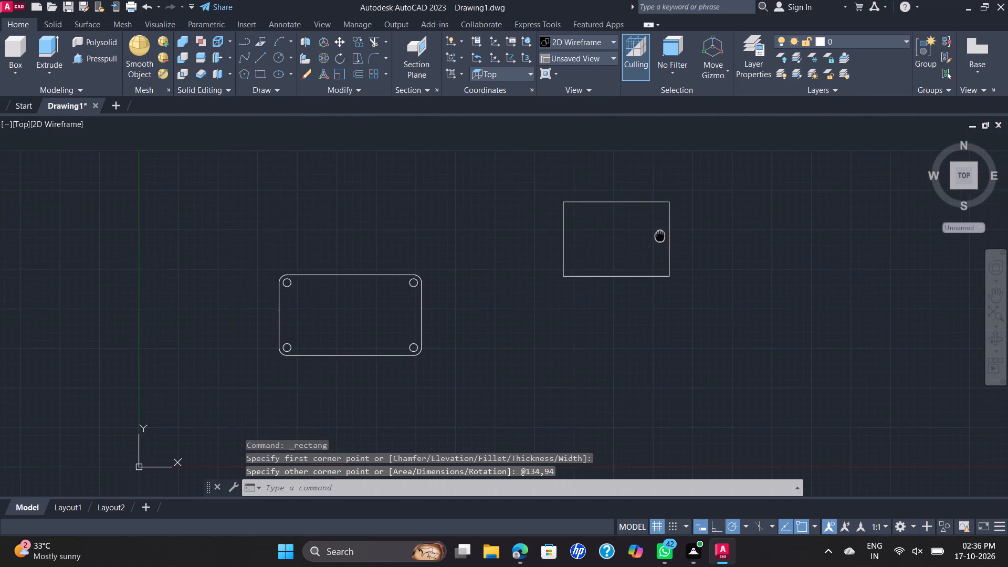
{"action": "middle_click_drag", "start_coordinate": [661, 243], "coordinate": [665, 309]}
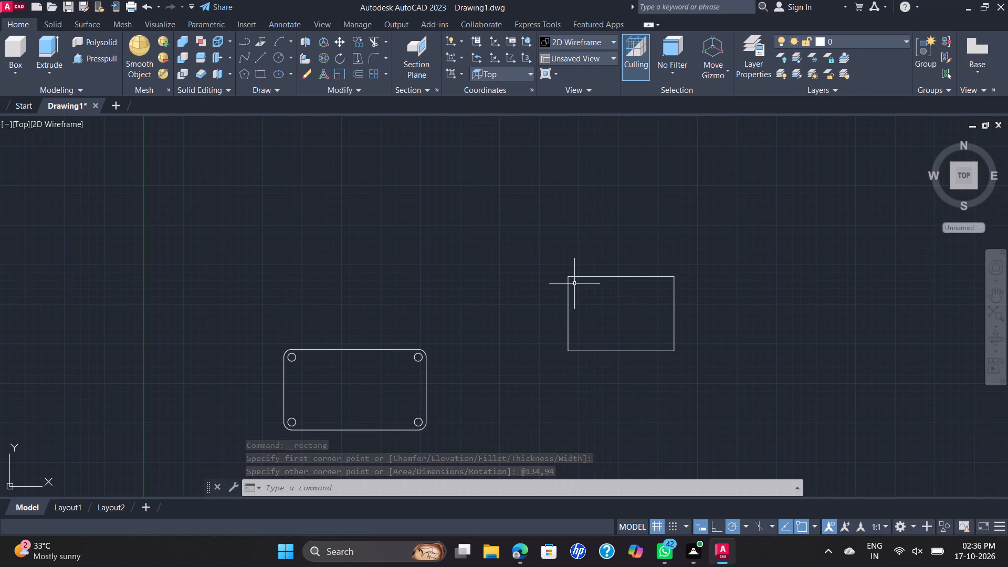
{"action": "key", "text": "f"}
{"action": "key", "text": "Return"}
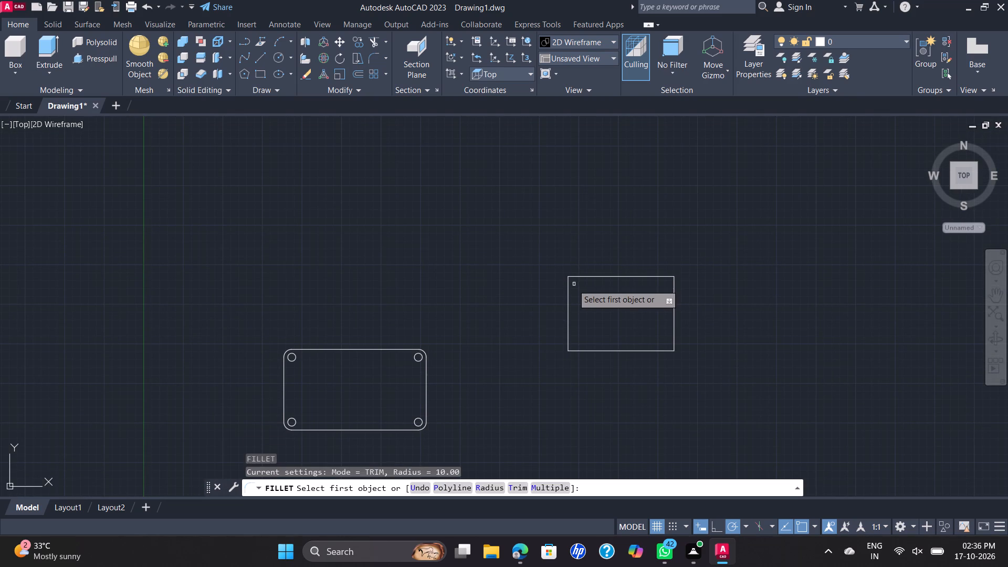
{"action": "left_click", "coordinate": [570, 292]}
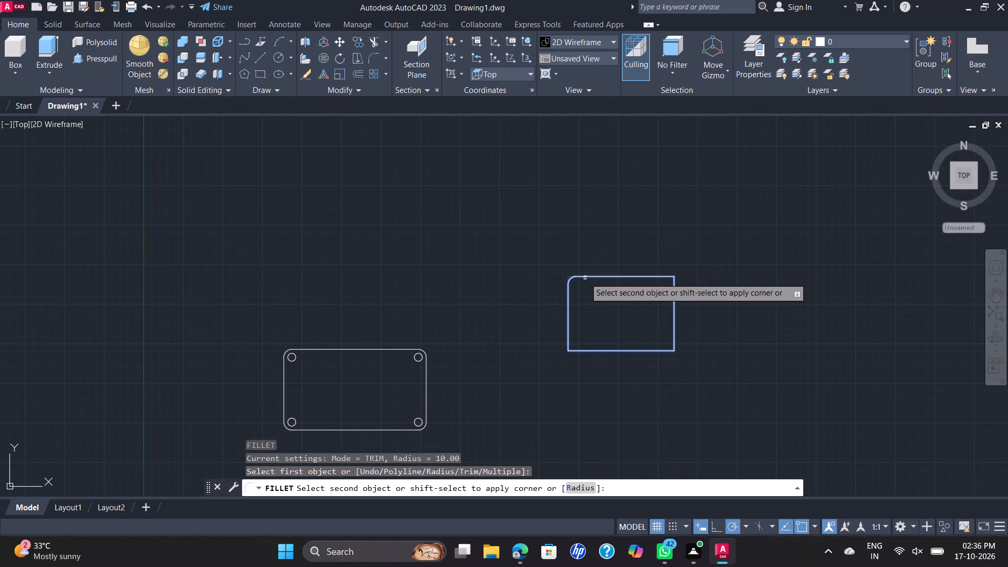
{"action": "left_click", "coordinate": [585, 278]}
{"action": "key", "text": "space"}
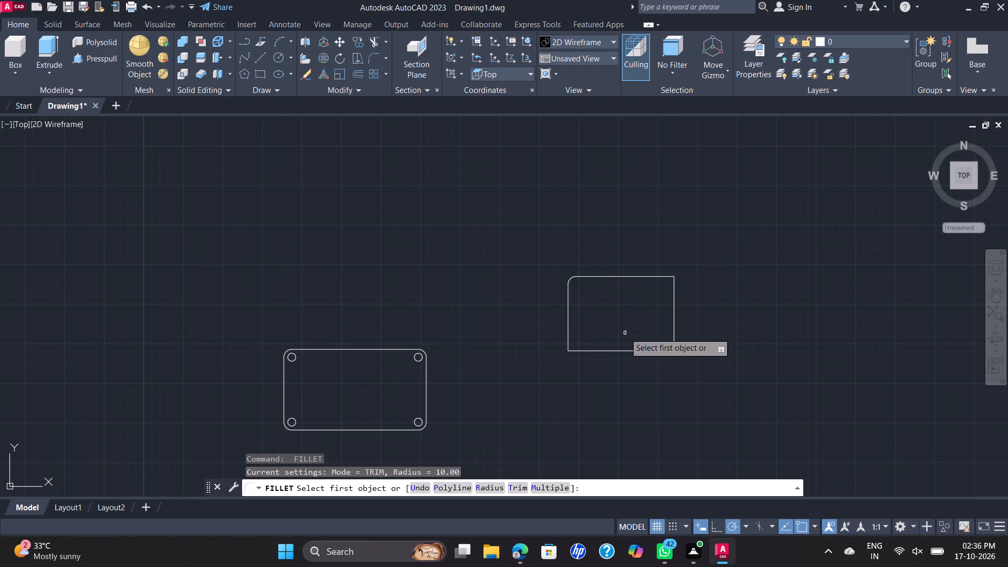
{"action": "left_click", "coordinate": [645, 350]}
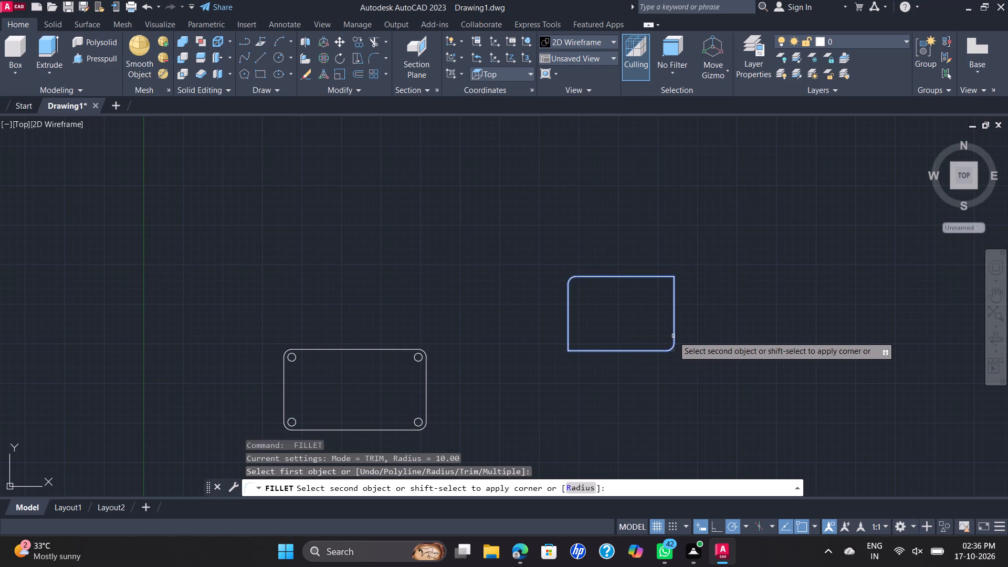
{"action": "left_click", "coordinate": [673, 336]}
{"action": "key", "text": "space"}
{"action": "left_click", "coordinate": [654, 276]}
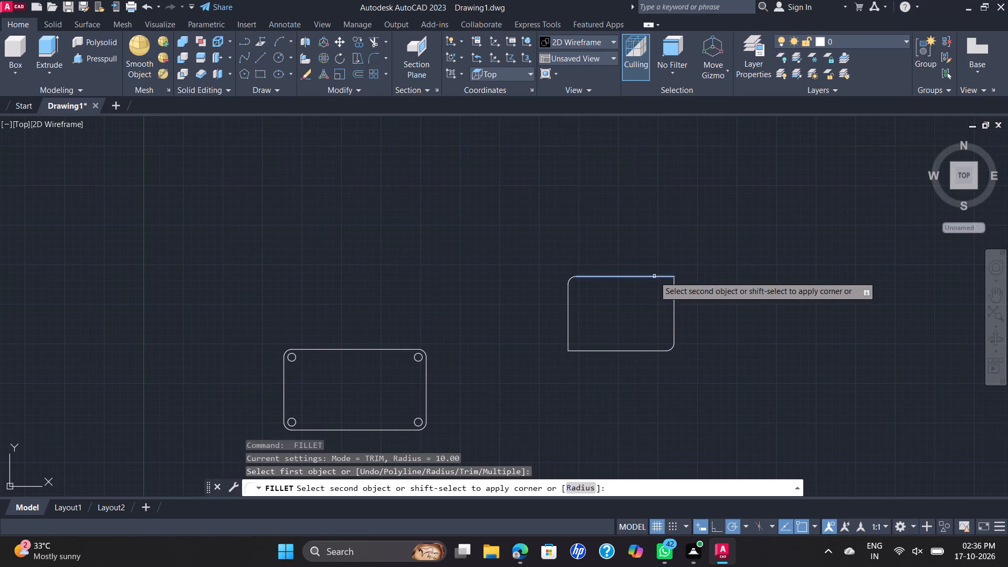
{"action": "left_click", "coordinate": [674, 293]}
{"action": "key", "text": "space"}
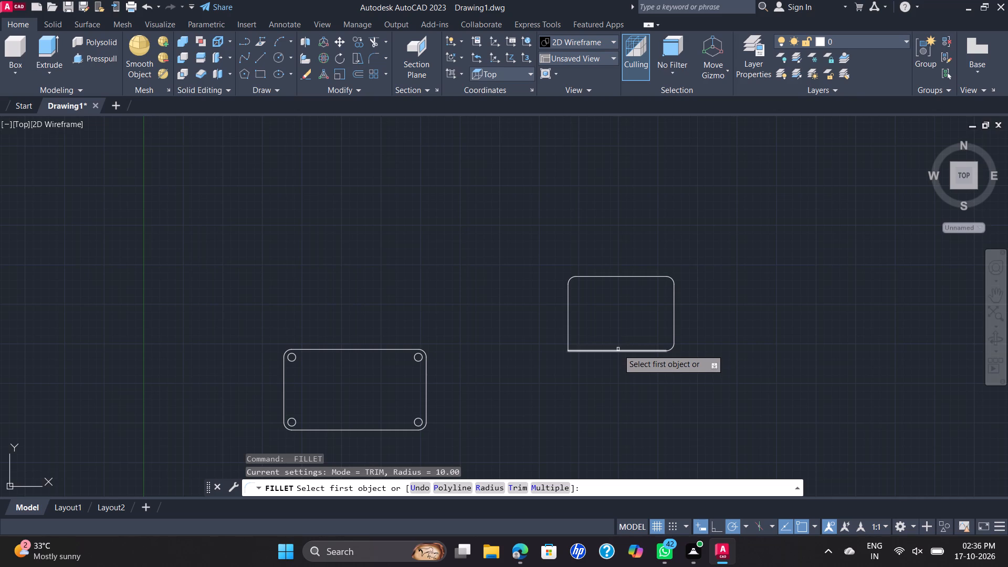
{"action": "left_click", "coordinate": [618, 349]}
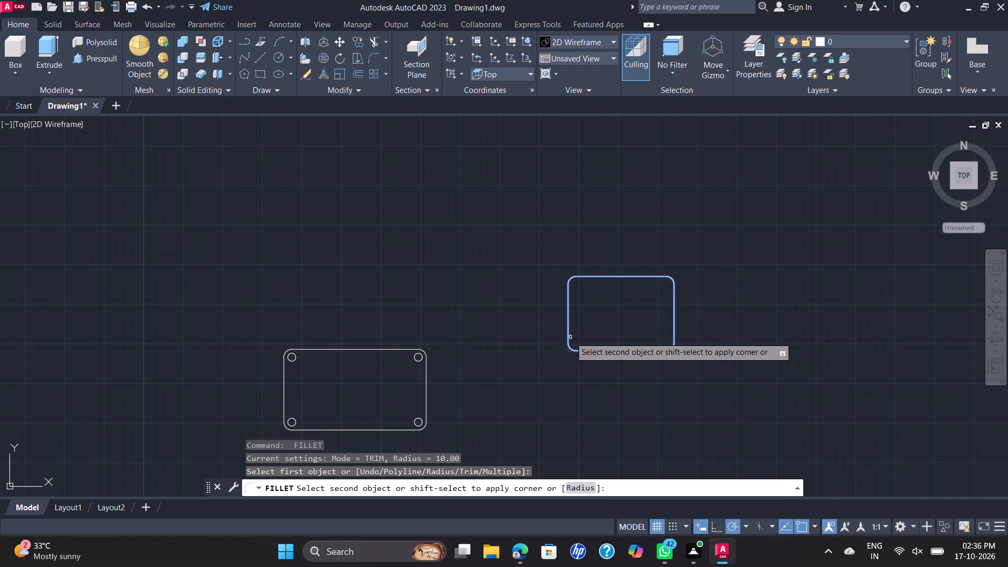
{"action": "left_click", "coordinate": [568, 337]}
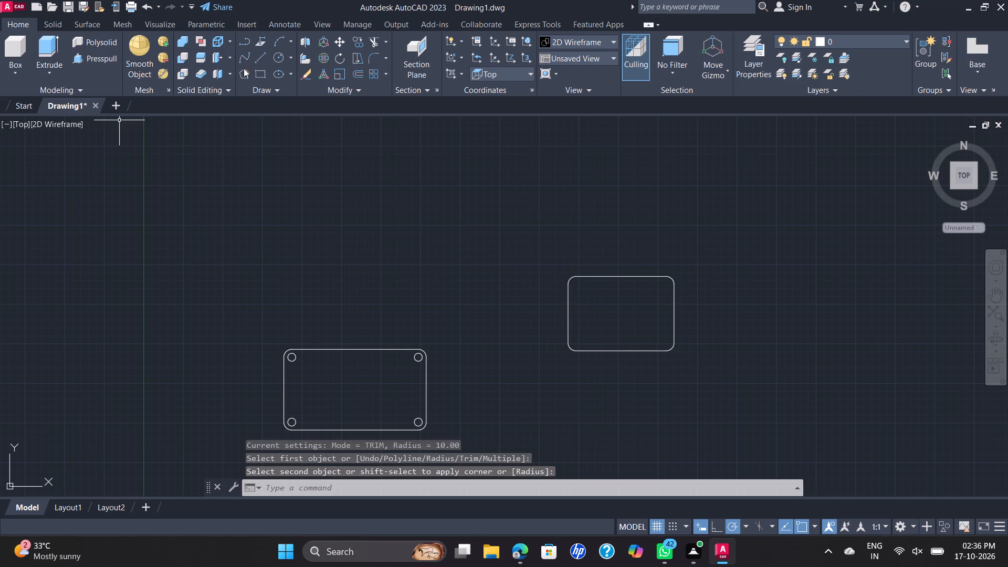
Draw a circle of radius 3 centred on the upper-left corner fillet's centre of the 134 by 94 rectangle.
{"action": "left_click", "coordinate": [276, 61]}
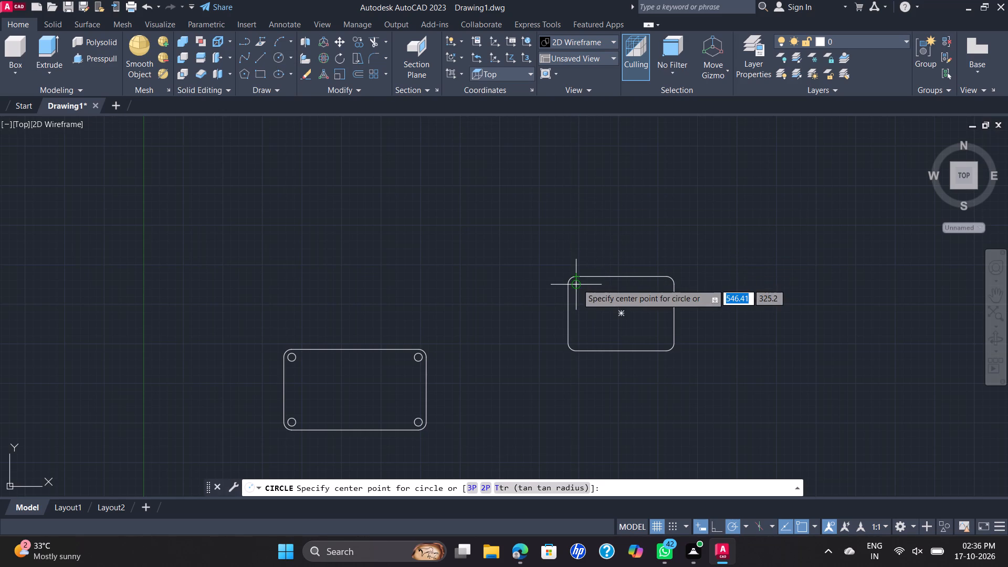
{"action": "left_click", "coordinate": [577, 283]}
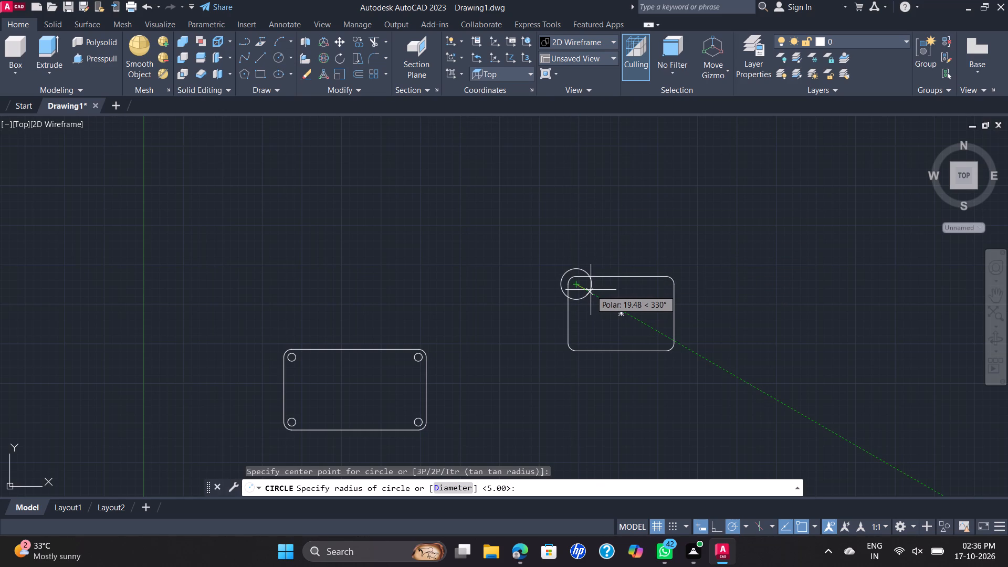
{"action": "key", "text": "3"}
{"action": "key", "text": "Return"}
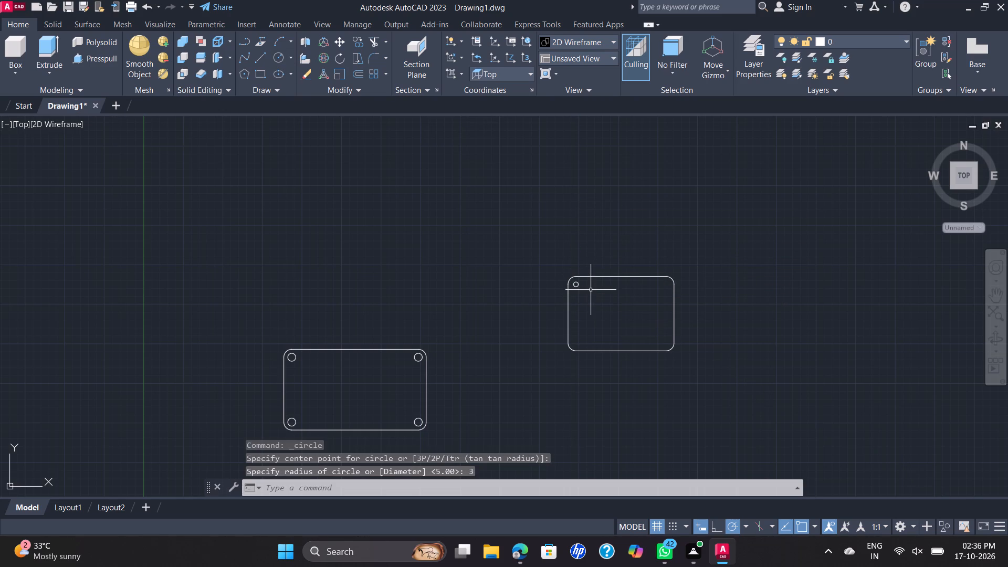
Copy the radius 3 circle from its centre to the fillet centres of the smaller plate's other three corners.
{"action": "scroll", "coordinate": [591, 290], "scroll_direction": "up", "scroll_amount": 2}
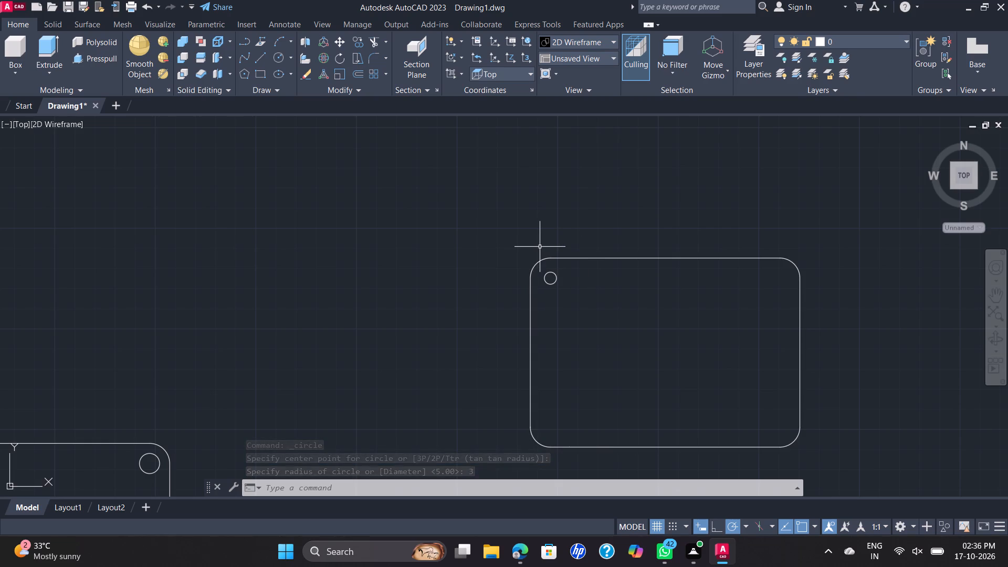
{"action": "key", "text": "c"}
{"action": "key", "text": "Escape"}
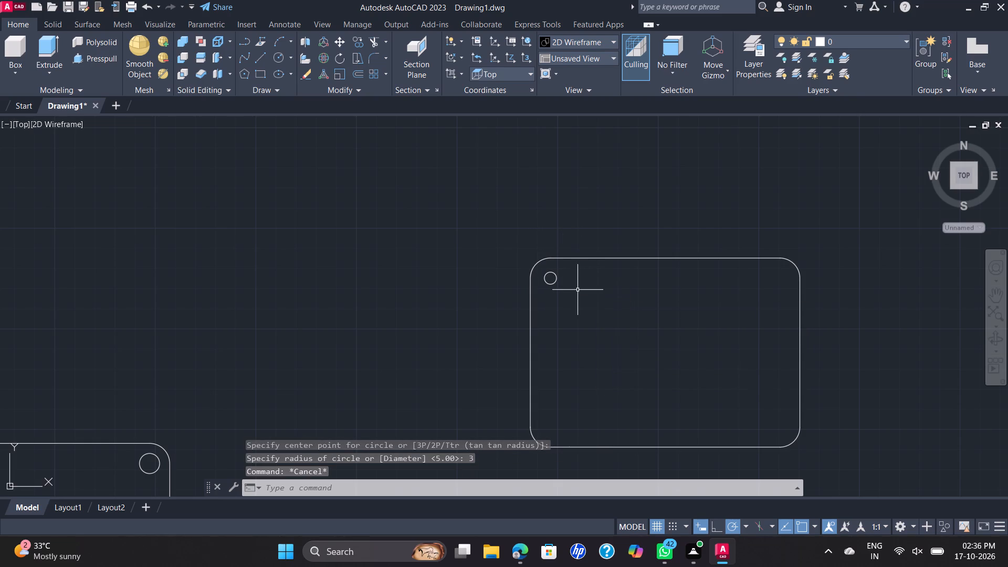
{"action": "left_click", "coordinate": [553, 275]}
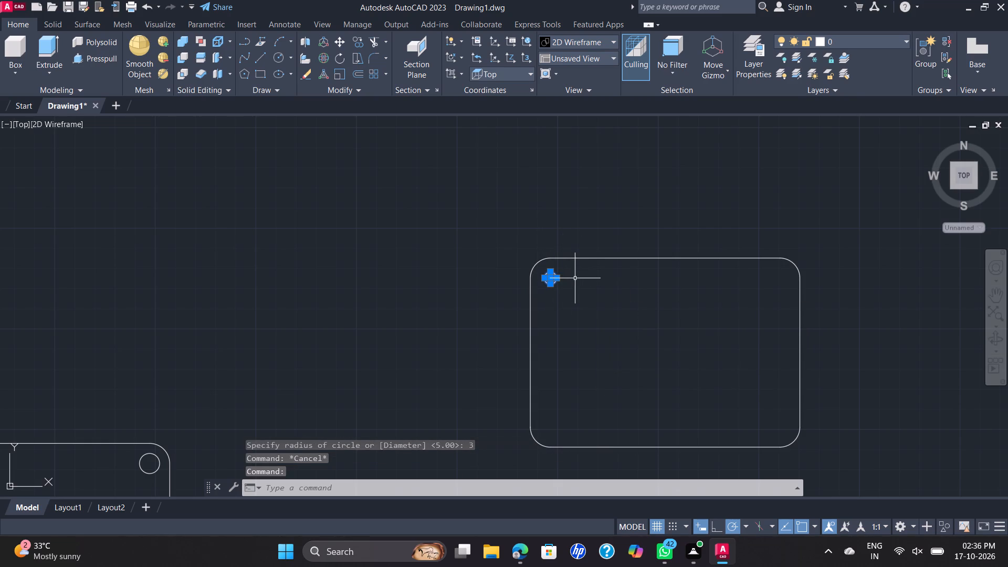
{"action": "key", "text": "c"}
{"action": "key", "text": "o"}
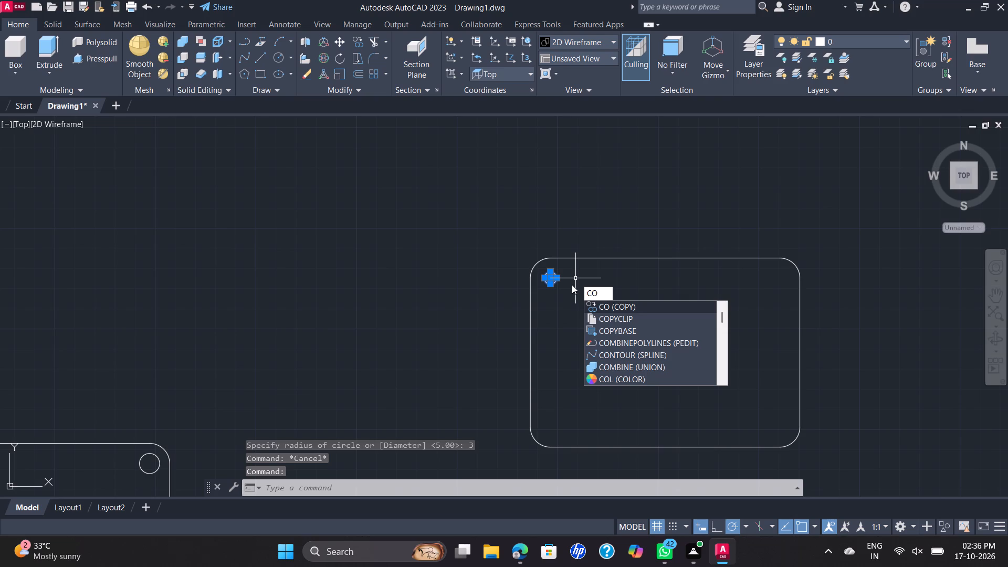
{"action": "key", "text": "Return"}
{"action": "scroll", "coordinate": [565, 279], "scroll_direction": "up", "scroll_amount": 1}
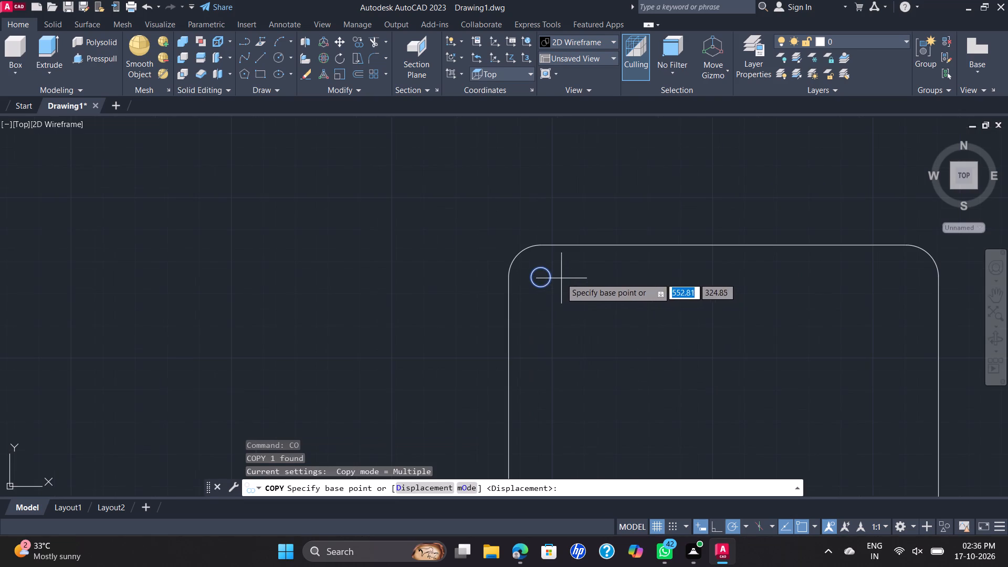
{"action": "left_click", "coordinate": [542, 274]}
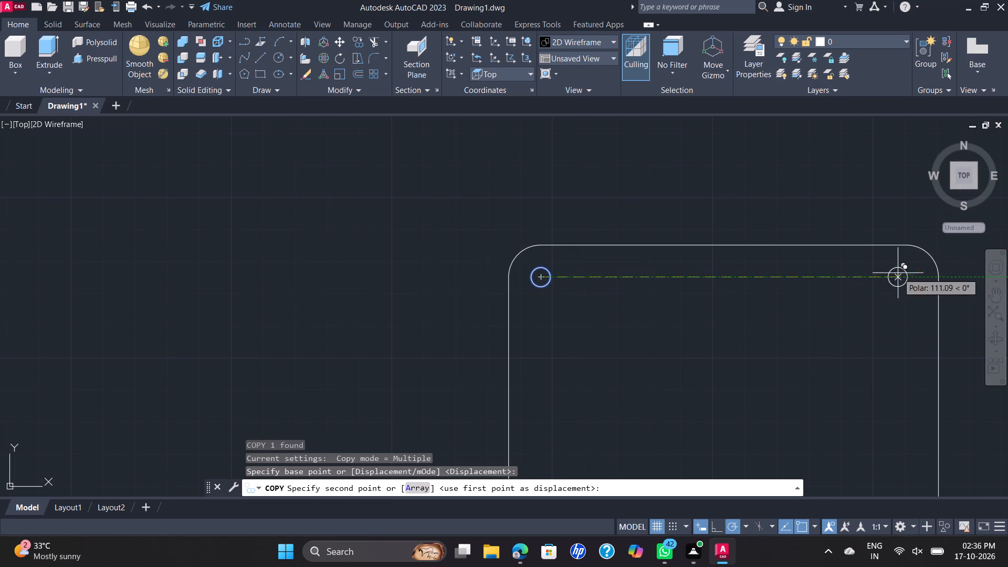
{"action": "left_click", "coordinate": [908, 278]}
{"action": "scroll", "coordinate": [902, 321], "scroll_direction": "down", "scroll_amount": 2}
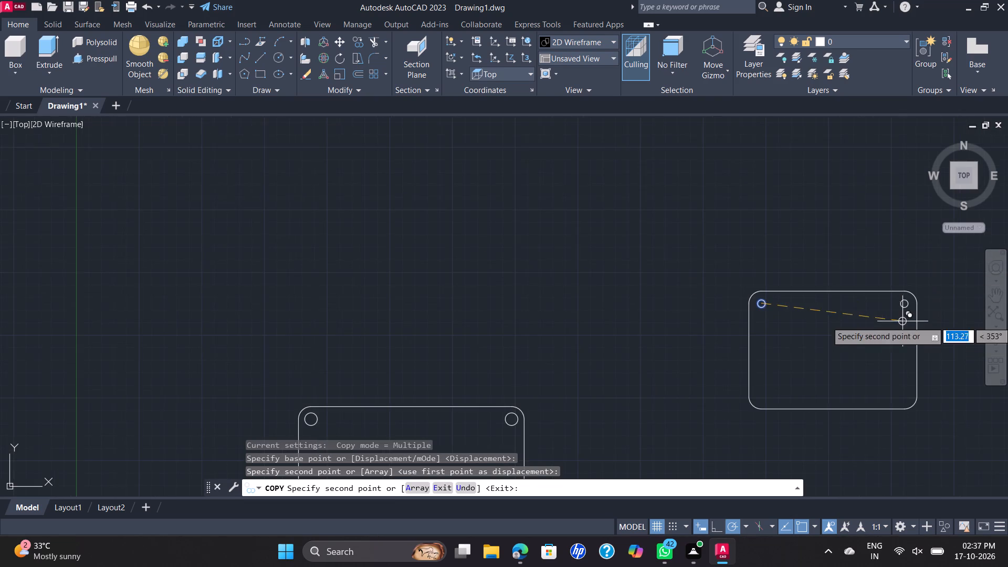
{"action": "middle_click_drag", "start_coordinate": [902, 323], "coordinate": [886, 253]}
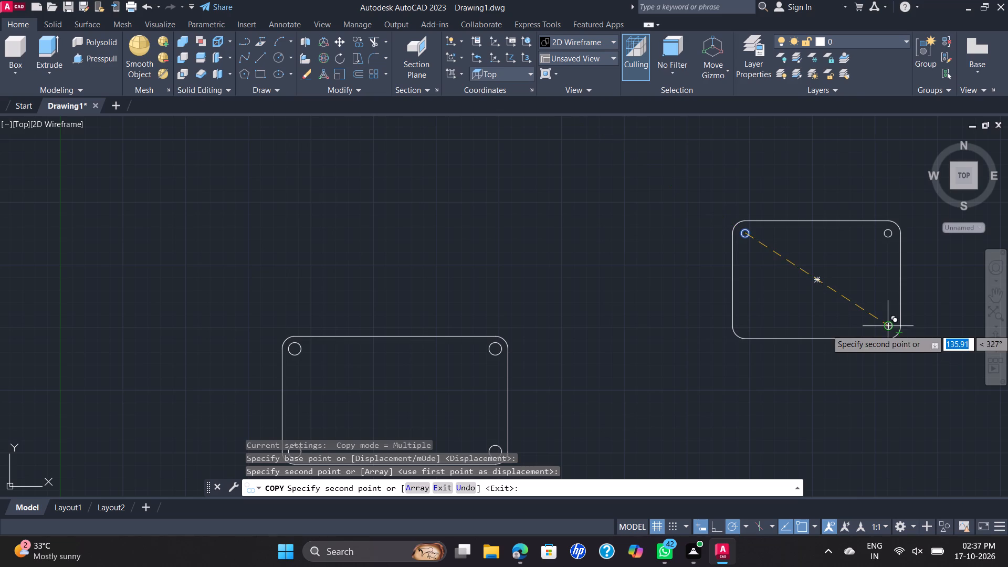
{"action": "left_click", "coordinate": [889, 328]}
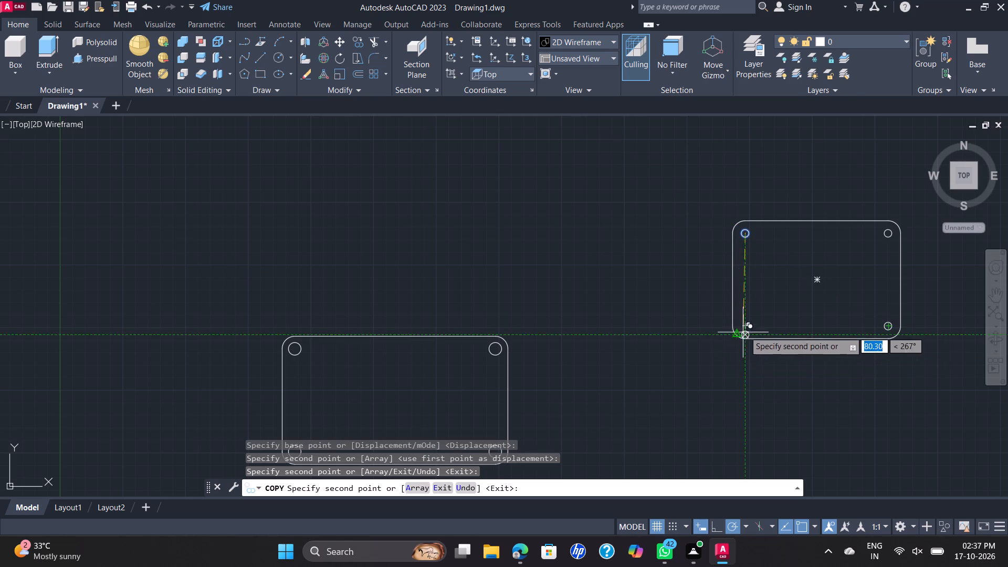
{"action": "left_click", "coordinate": [749, 328]}
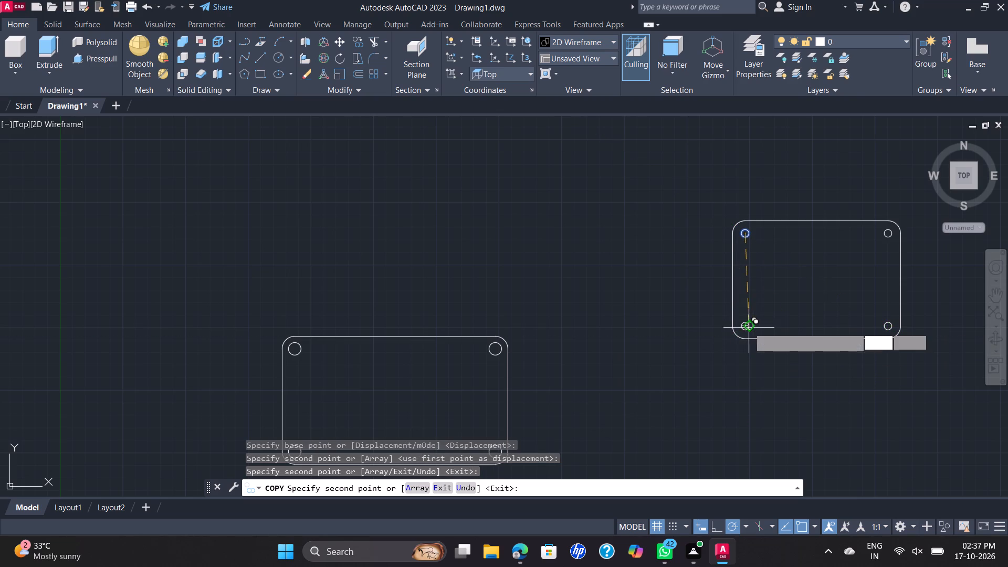
{"action": "key", "text": "Escape"}
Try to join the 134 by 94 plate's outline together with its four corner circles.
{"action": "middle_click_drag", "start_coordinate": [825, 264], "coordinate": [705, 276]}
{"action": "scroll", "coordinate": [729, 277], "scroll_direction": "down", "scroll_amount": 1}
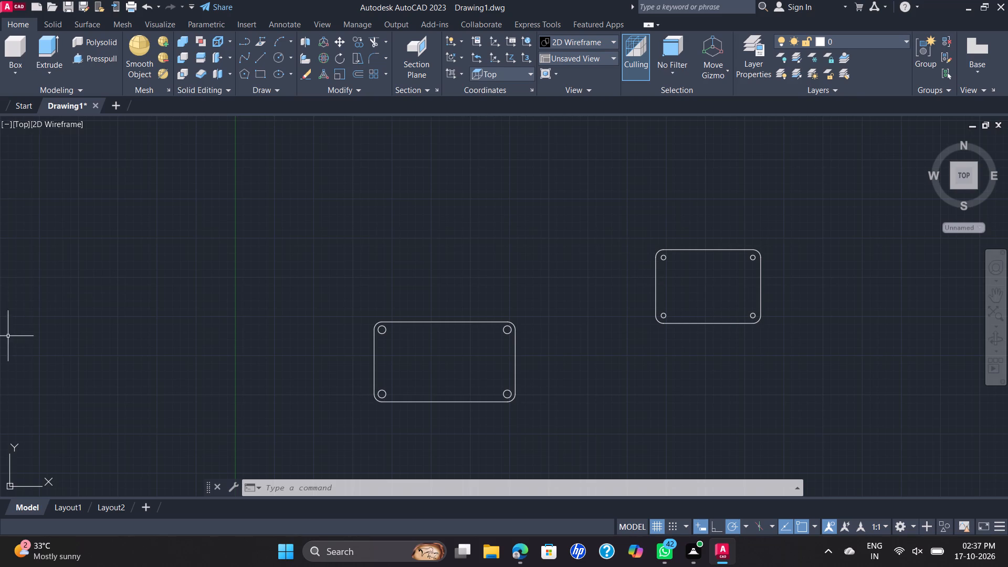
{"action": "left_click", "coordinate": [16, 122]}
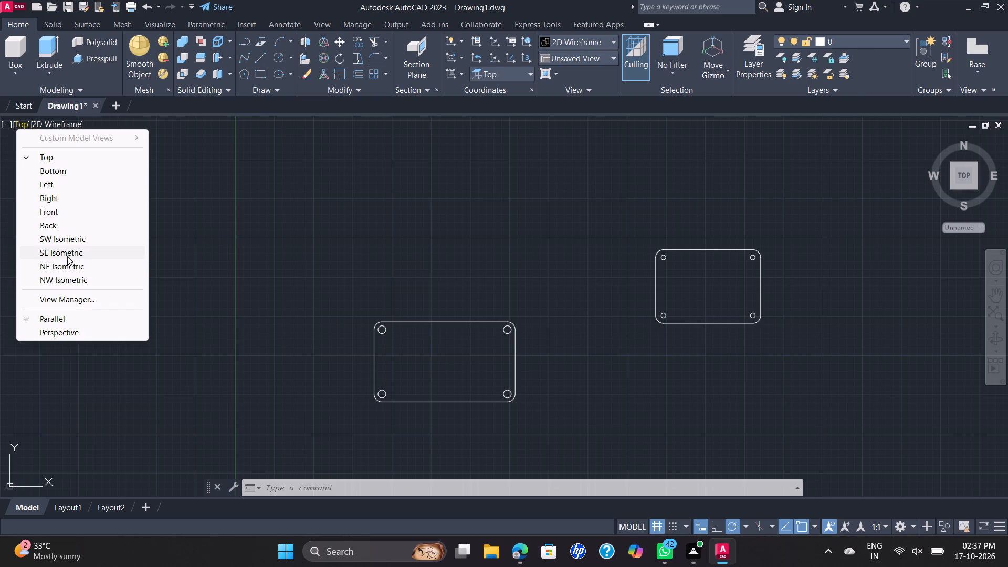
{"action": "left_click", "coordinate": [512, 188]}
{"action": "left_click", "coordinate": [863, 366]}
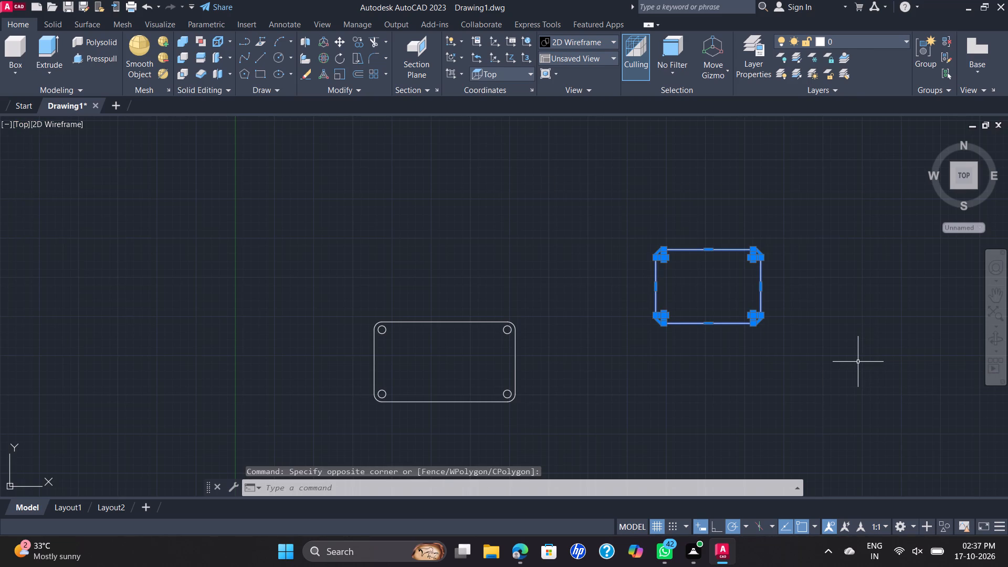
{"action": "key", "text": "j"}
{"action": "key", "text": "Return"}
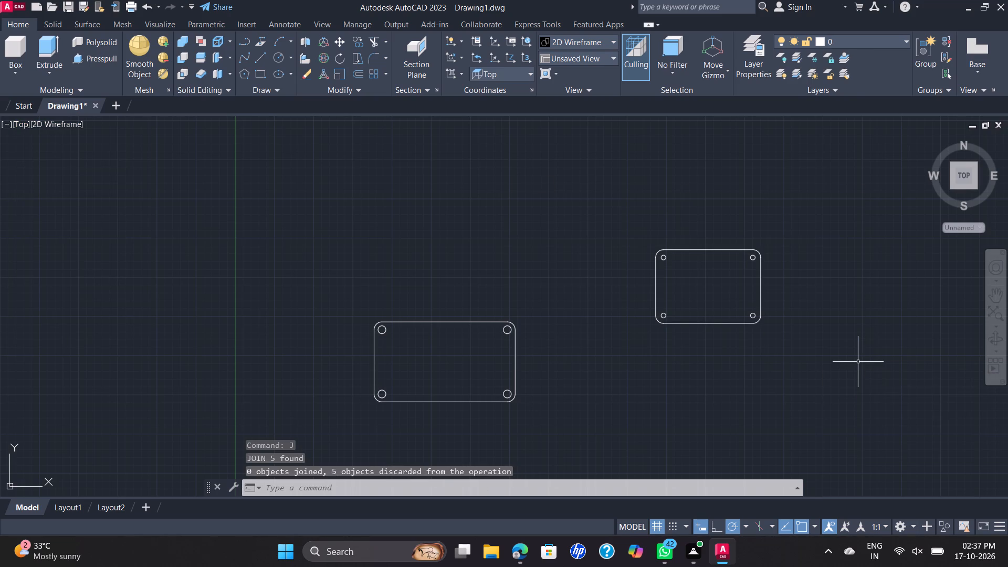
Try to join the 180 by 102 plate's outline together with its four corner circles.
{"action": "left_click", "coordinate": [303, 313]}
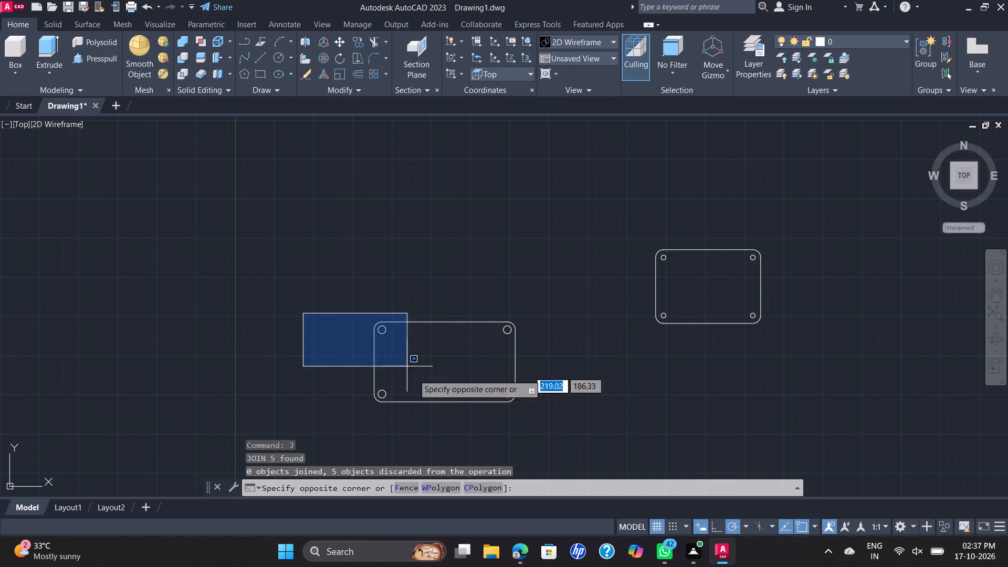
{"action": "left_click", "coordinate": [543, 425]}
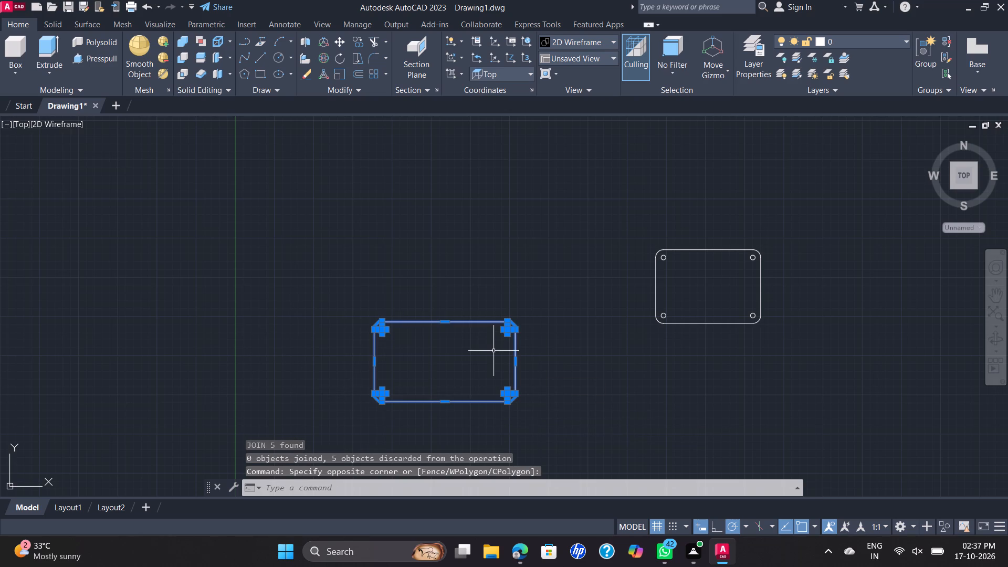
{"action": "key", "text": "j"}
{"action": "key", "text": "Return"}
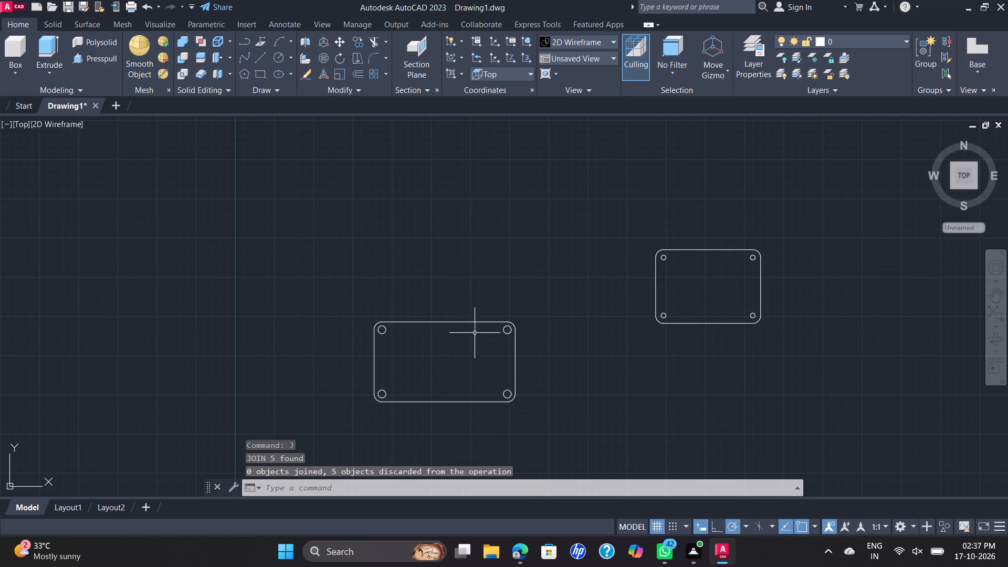
In the SE Isometric view, presspull the area of the 180 by 102 plate around its corner holes to a height of 16.
{"action": "left_click", "coordinate": [18, 122]}
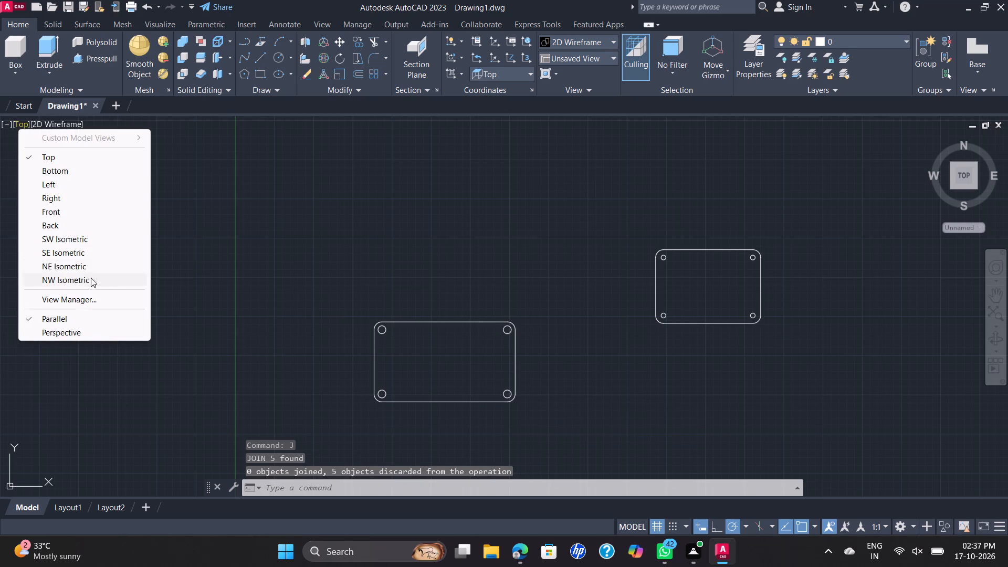
{"action": "left_click", "coordinate": [92, 253]}
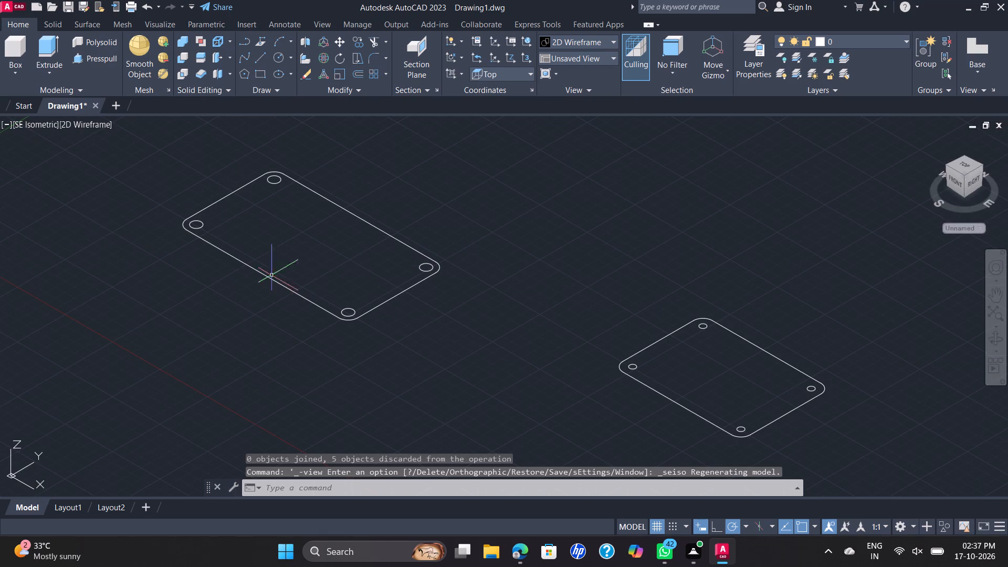
{"action": "scroll", "coordinate": [314, 260], "scroll_direction": "up", "scroll_amount": 1}
{"action": "middle_click_drag", "start_coordinate": [312, 259], "coordinate": [454, 296]}
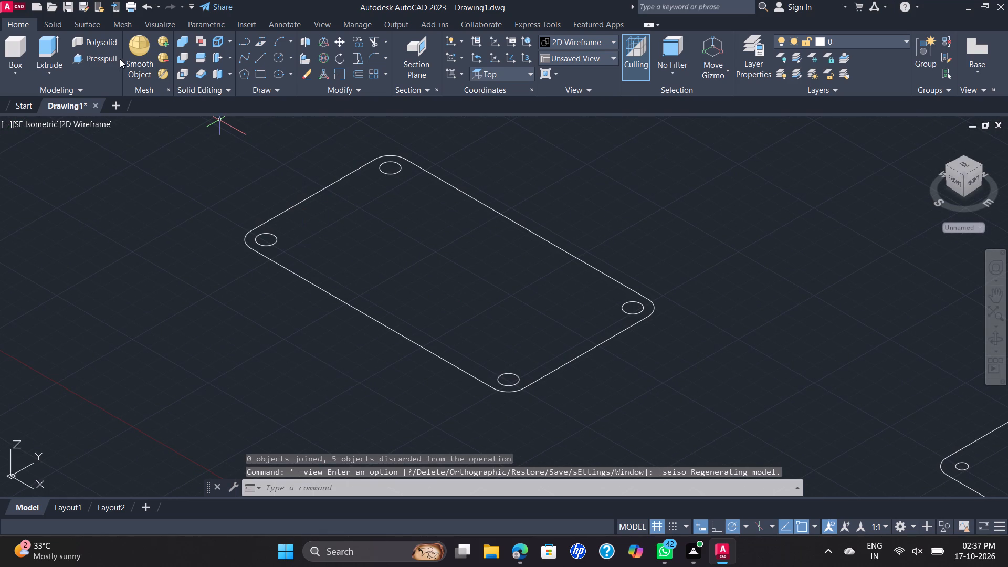
{"action": "left_click", "coordinate": [98, 59]}
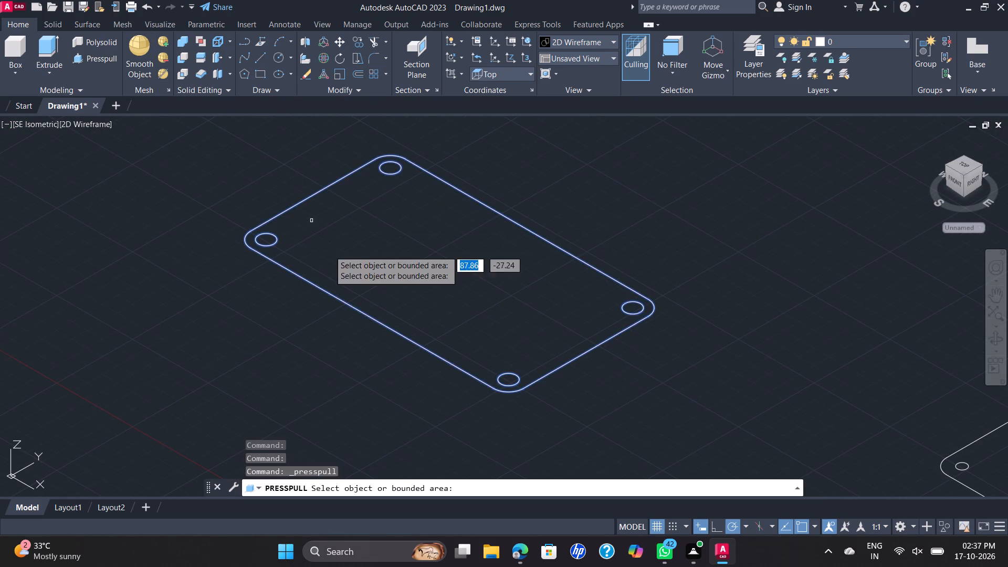
{"action": "left_click", "coordinate": [345, 293]}
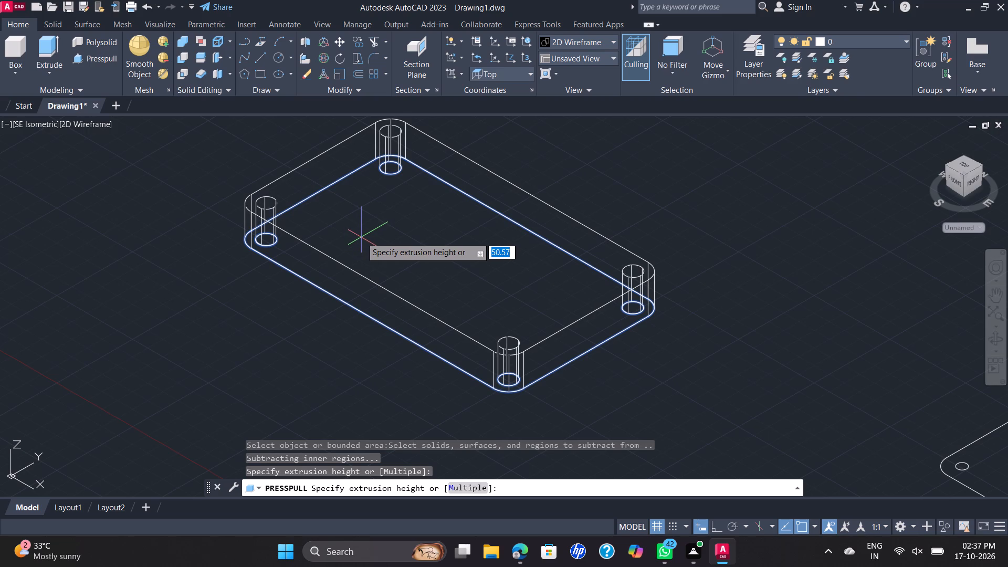
{"action": "type", "text": "16"}
{"action": "key", "text": "Return"}
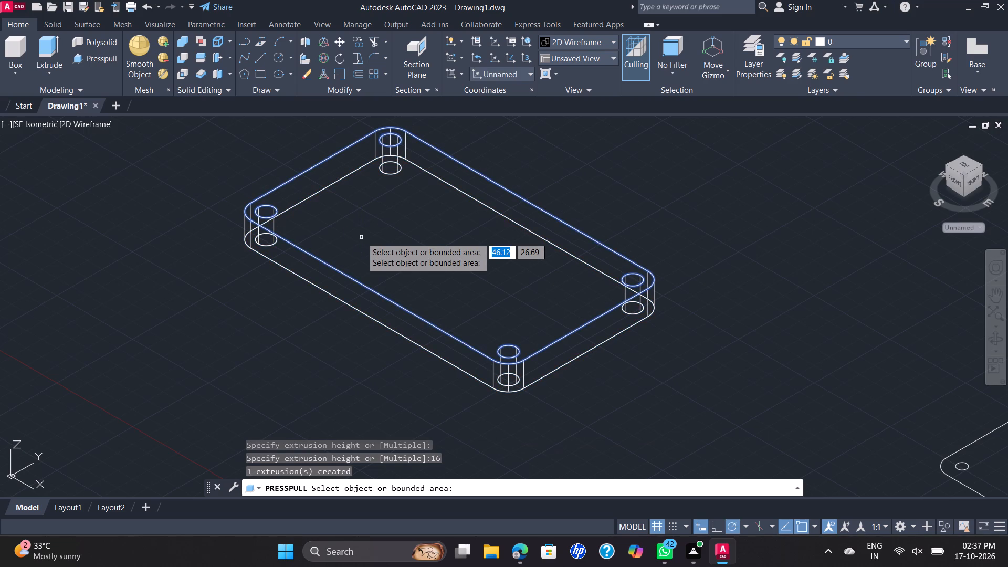
Presspull the area of the 134 by 94 plate around its corner holes upward by 10.
{"action": "scroll", "coordinate": [448, 237], "scroll_direction": "down", "scroll_amount": 2}
{"action": "middle_click_drag", "start_coordinate": [494, 256], "coordinate": [432, 242]}
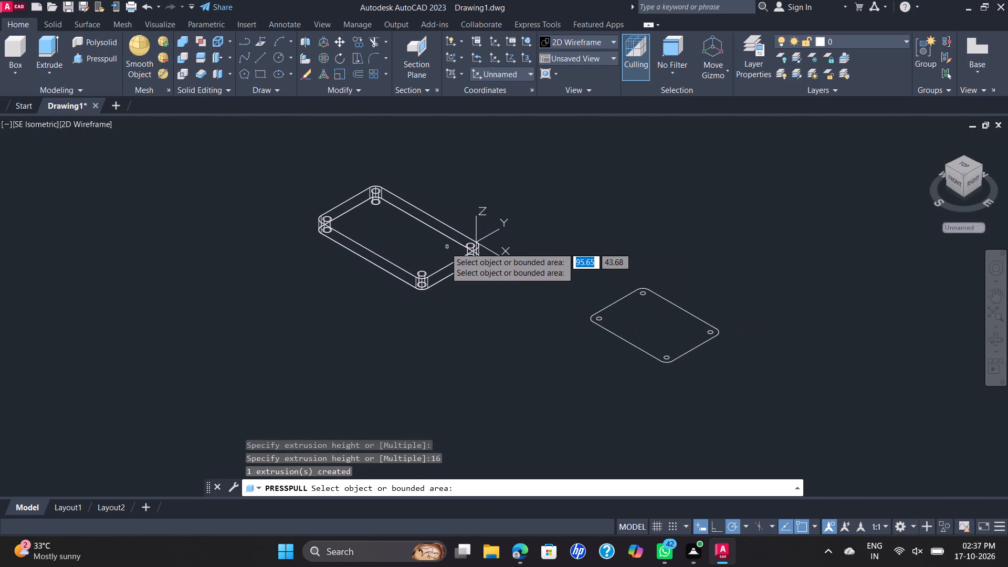
{"action": "scroll", "coordinate": [445, 247], "scroll_direction": "up", "scroll_amount": 1}
{"action": "left_click", "coordinate": [750, 370]}
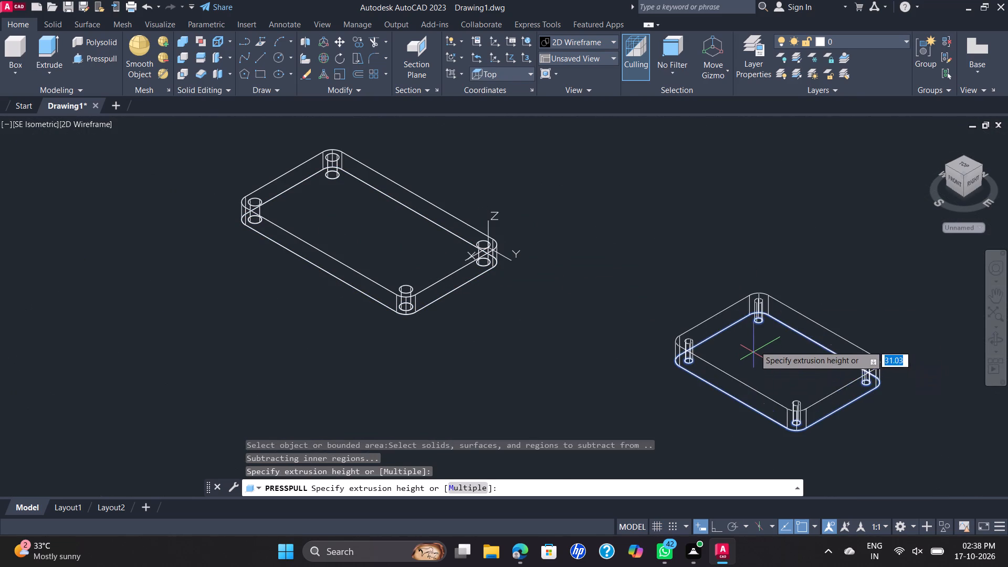
{"action": "type", "text": "10"}
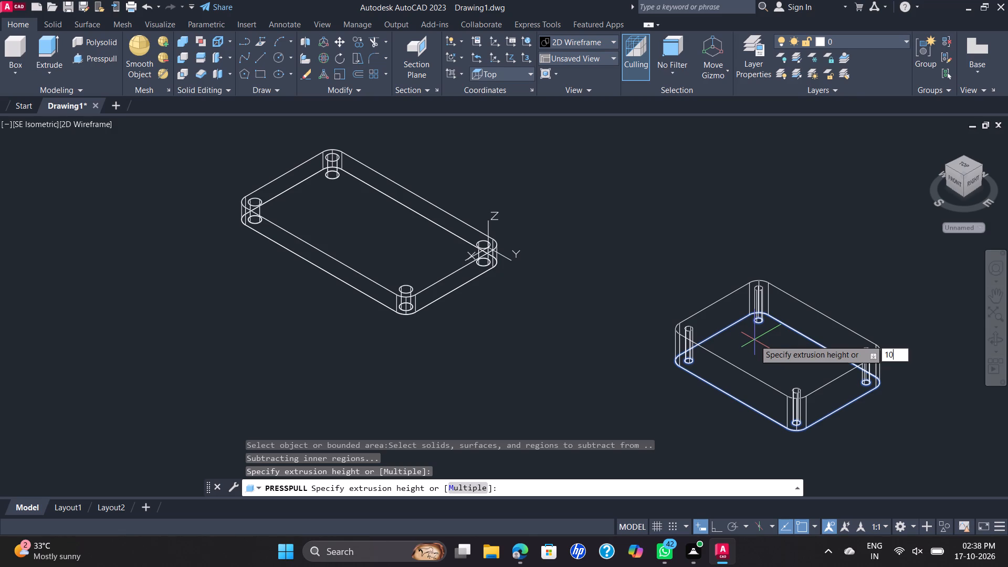
{"action": "key", "text": "Return"}
{"action": "key", "text": "Escape"}
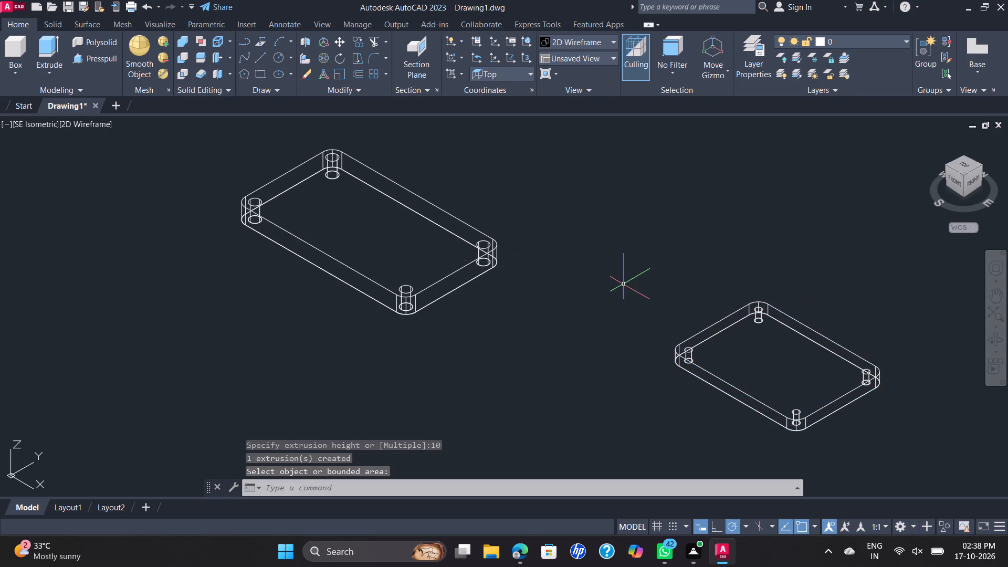
In the Front view, draw a vertical line 76 long upward from the midpoint of the larger plate's bottom edge.
{"action": "middle_click_drag", "start_coordinate": [571, 259], "coordinate": [668, 354]}
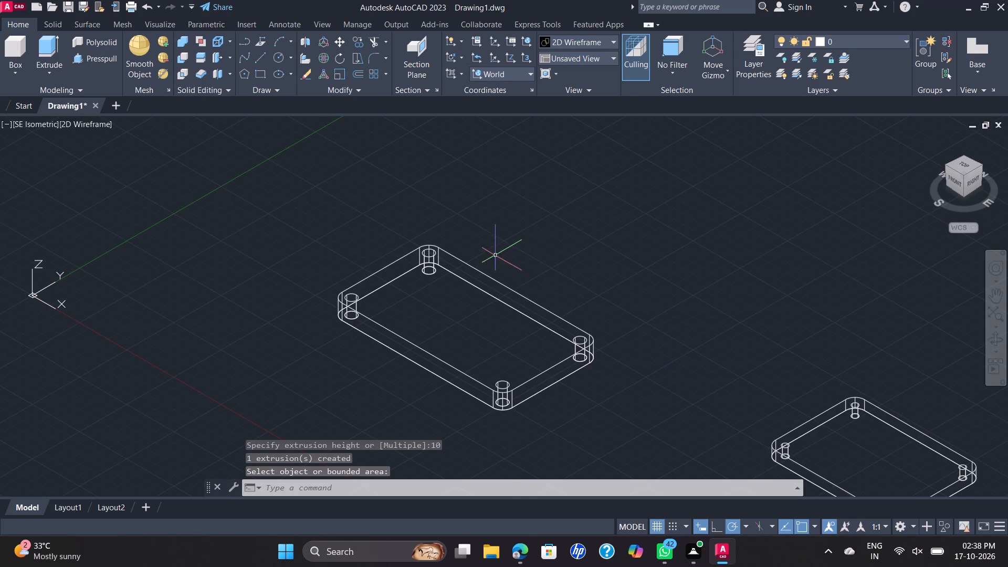
{"action": "scroll", "coordinate": [488, 255], "scroll_direction": "up", "scroll_amount": 1}
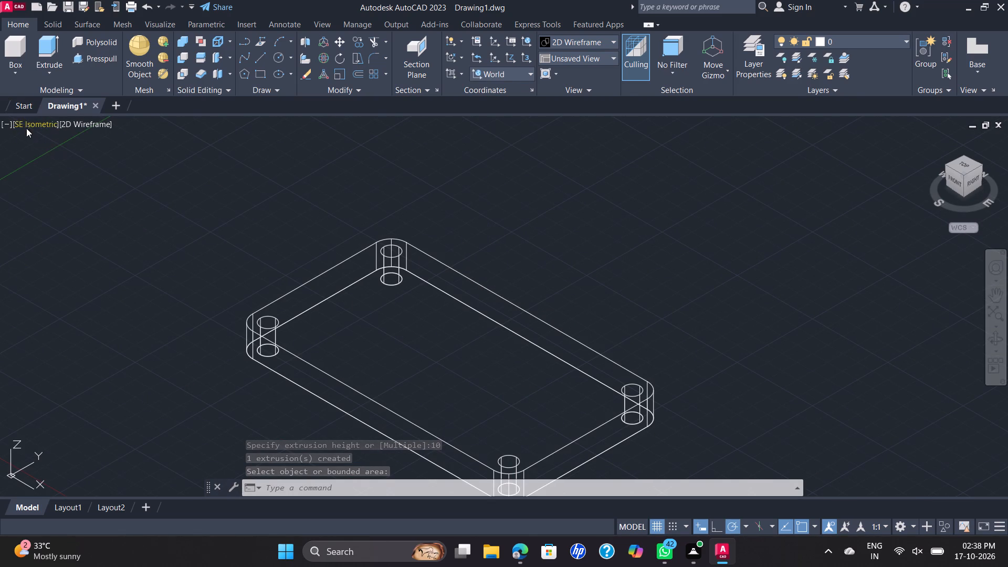
{"action": "left_click", "coordinate": [27, 127]}
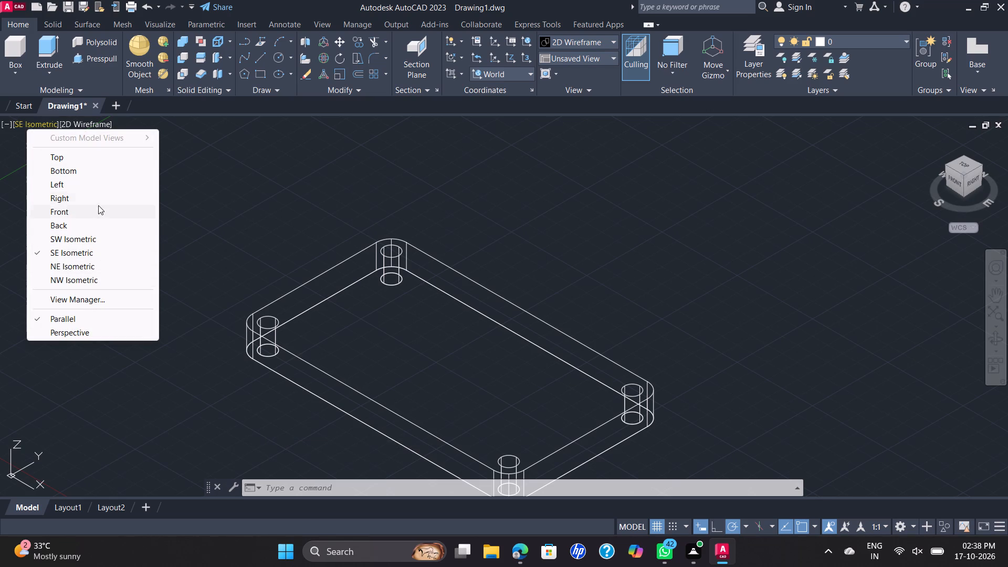
{"action": "left_click", "coordinate": [88, 214]}
{"action": "scroll", "coordinate": [414, 297], "scroll_direction": "down", "scroll_amount": 2}
{"action": "middle_click_drag", "start_coordinate": [410, 297], "coordinate": [450, 330]}
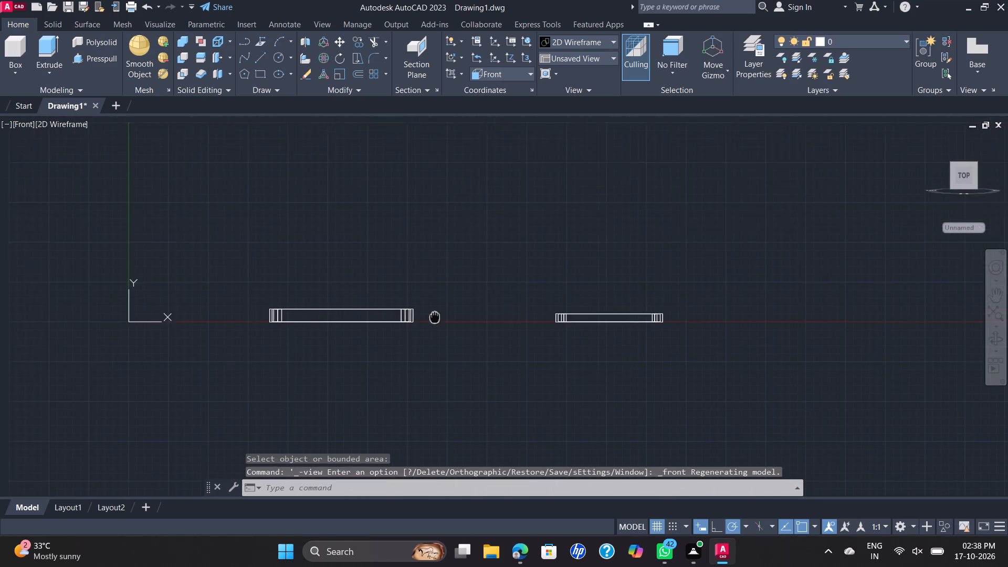
{"action": "middle_click_drag", "start_coordinate": [450, 330], "coordinate": [469, 350]}
{"action": "scroll", "coordinate": [377, 328], "scroll_direction": "up", "scroll_amount": 2}
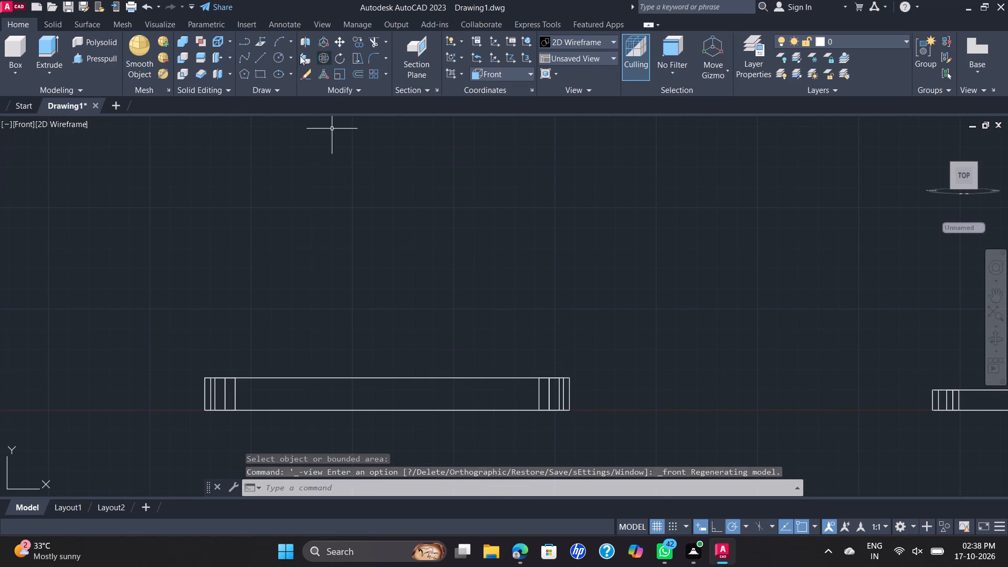
{"action": "left_click", "coordinate": [256, 60]}
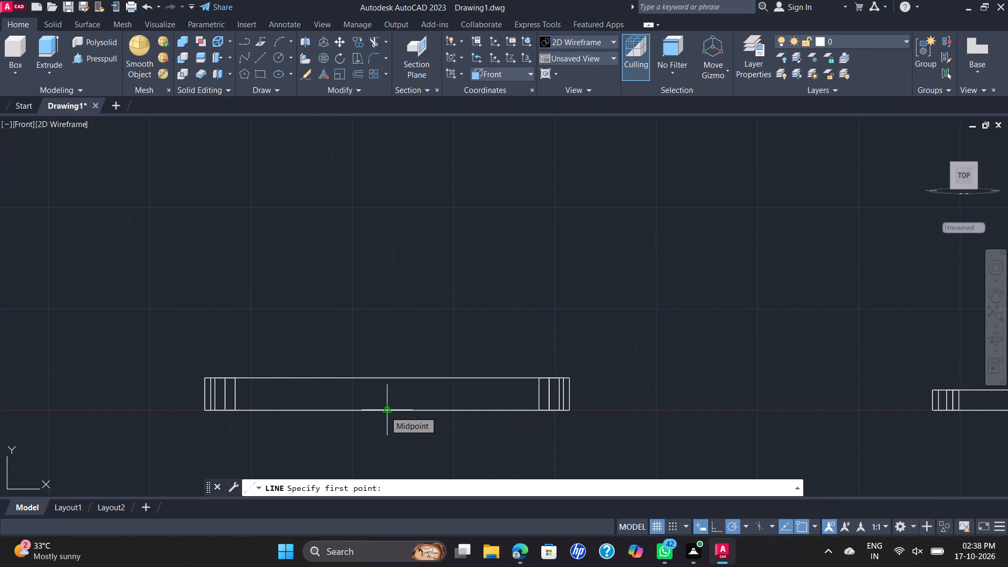
{"action": "left_click", "coordinate": [385, 411]}
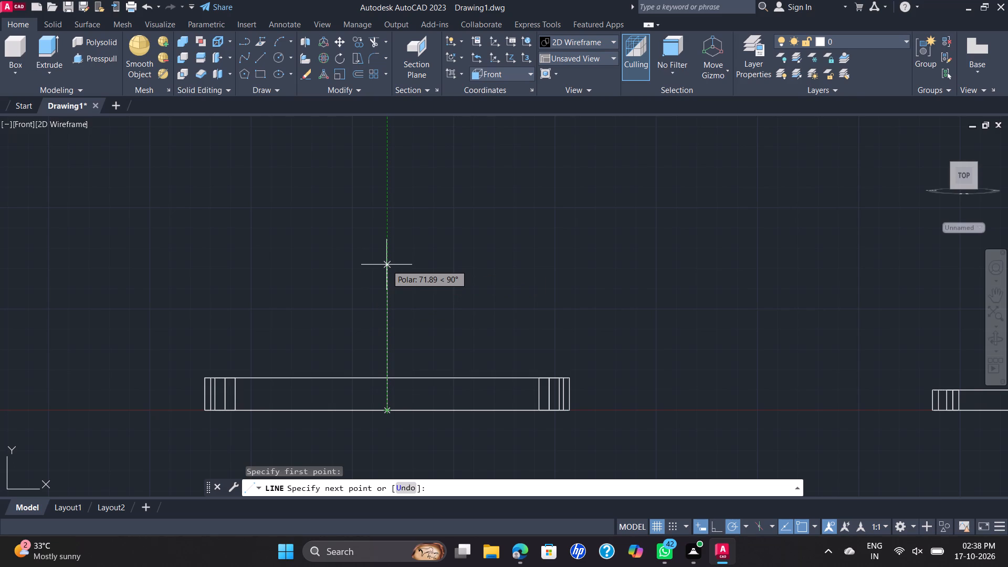
{"action": "key", "text": "7"}
{"action": "key", "text": "6"}
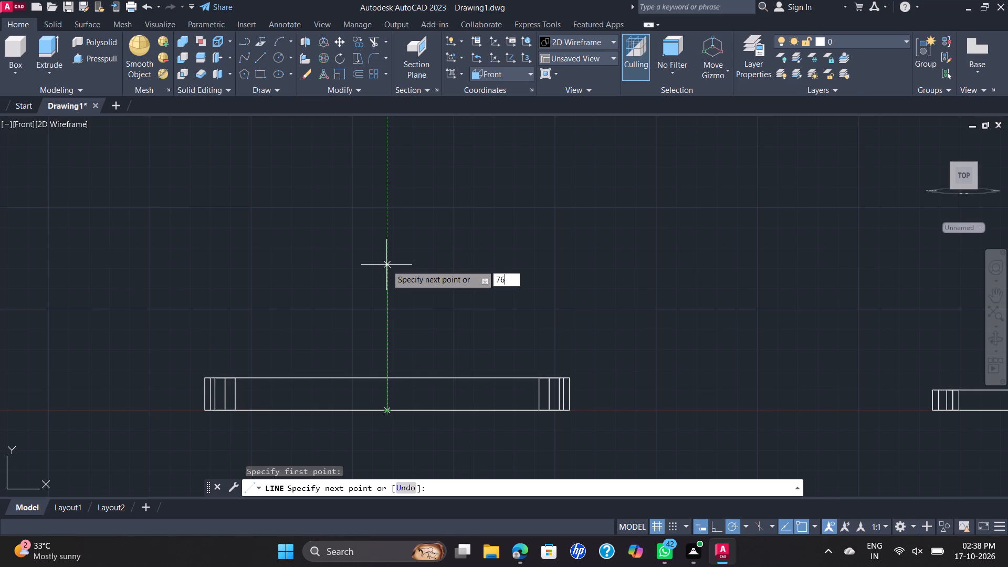
{"action": "key", "text": "Return"}
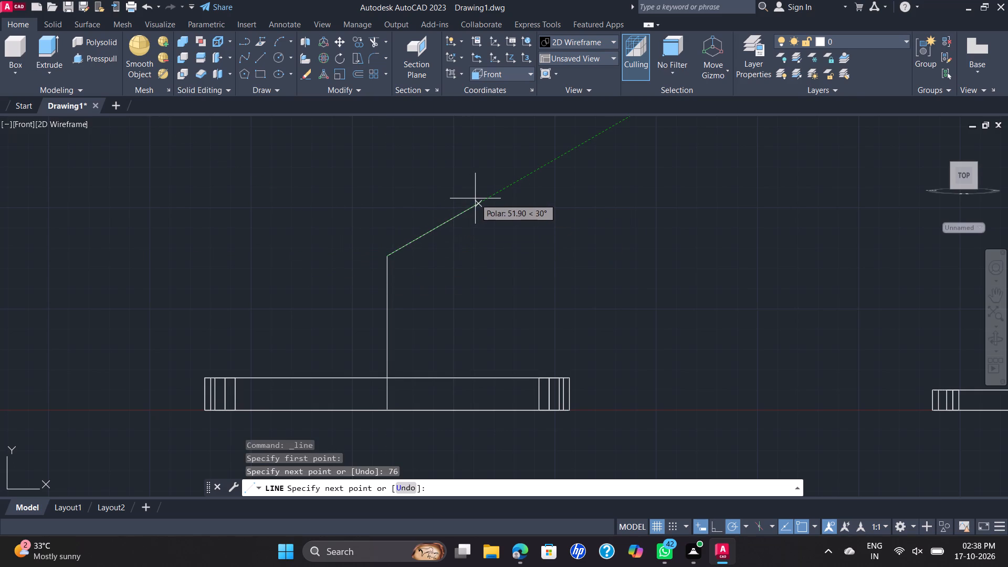
{"action": "key", "text": "Escape"}
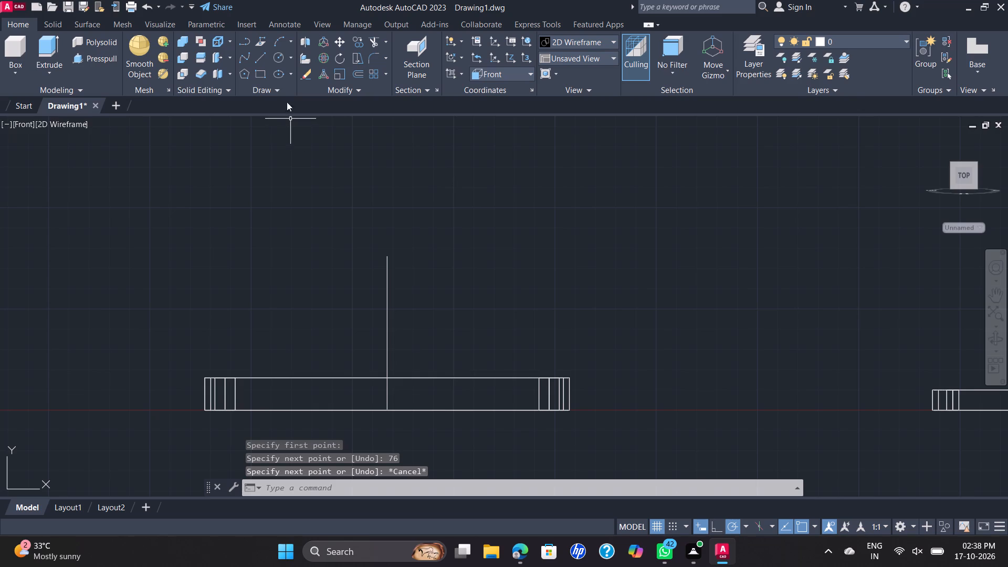
Draw a circle of diameter 120 centred on the upper end of the vertical line.
{"action": "left_click", "coordinate": [281, 52]}
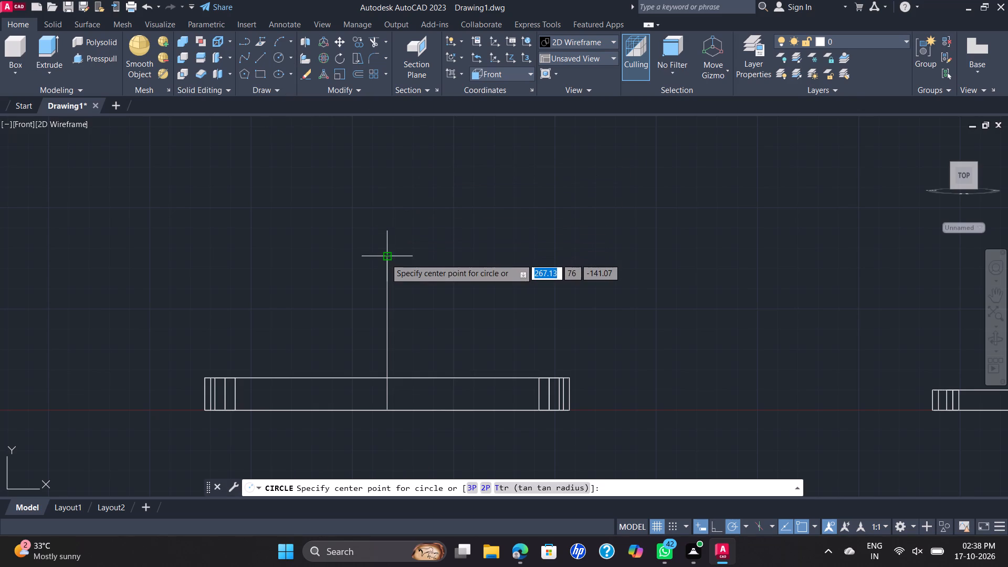
{"action": "left_click", "coordinate": [385, 258]}
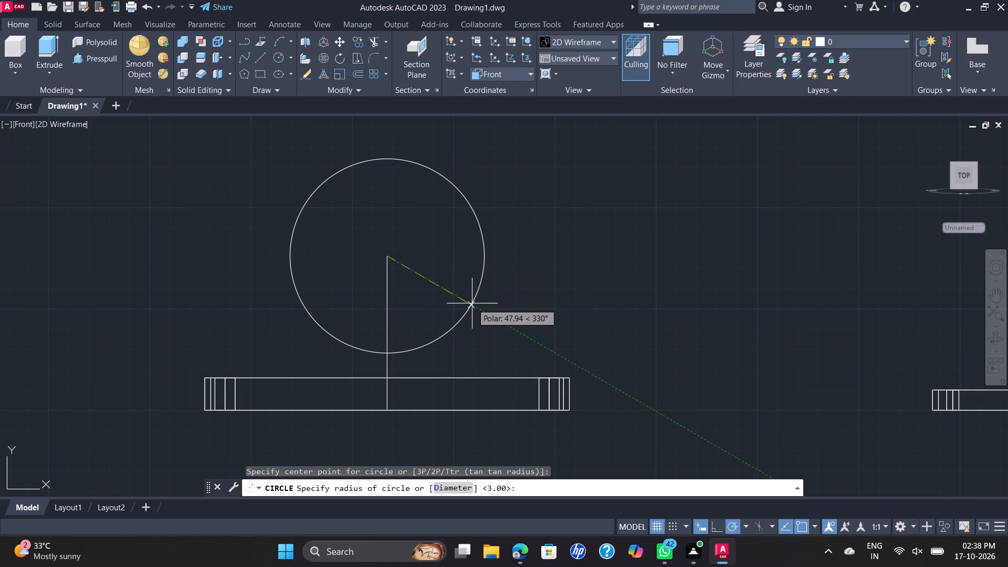
{"action": "key", "text": "d"}
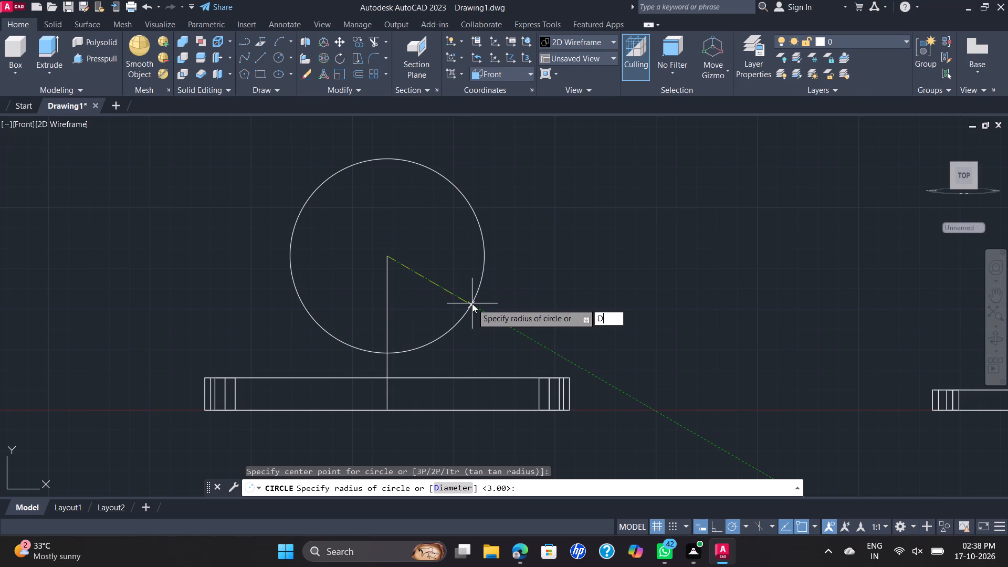
{"action": "key", "text": "Return"}
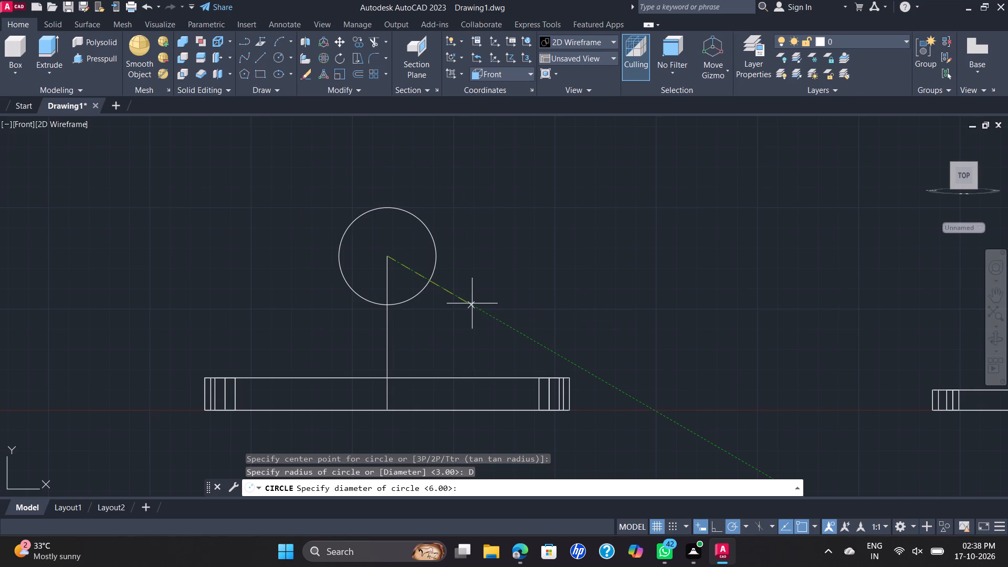
{"action": "type", "text": "120"}
{"action": "key", "text": "Return"}
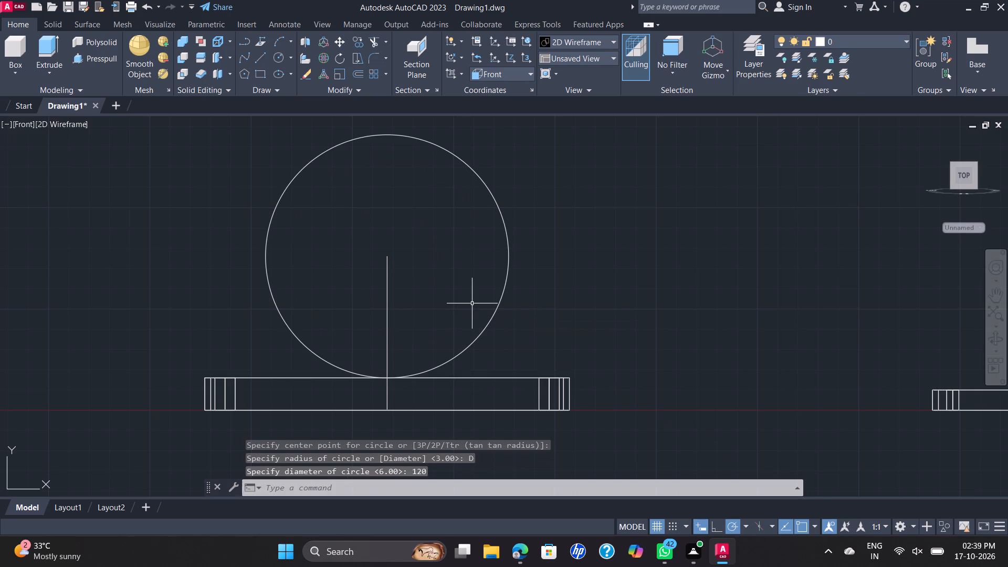
Add two concentric circles of radius 45 and 54 centred on the upper end of the vertical line.
{"action": "key", "text": "space"}
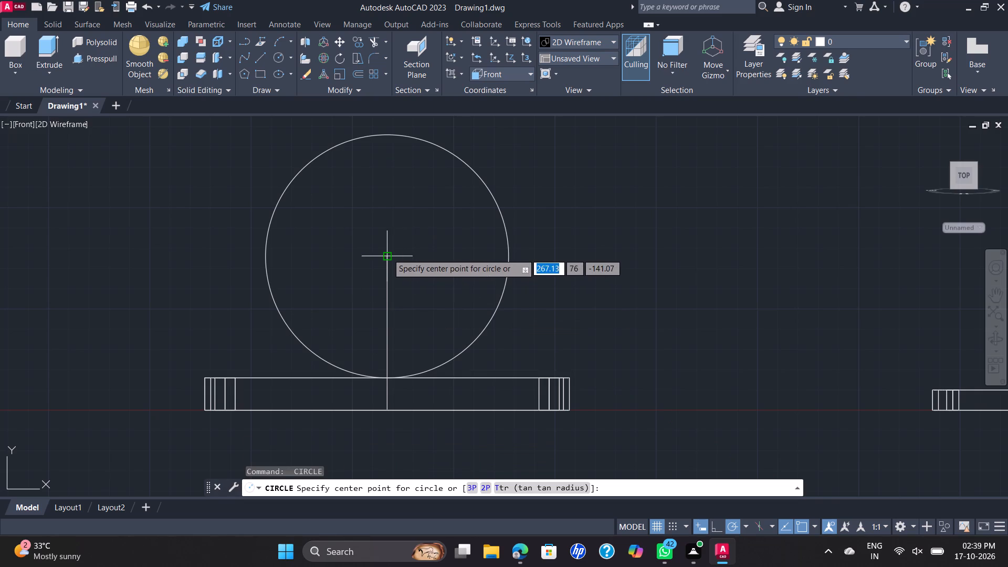
{"action": "left_click", "coordinate": [387, 254]}
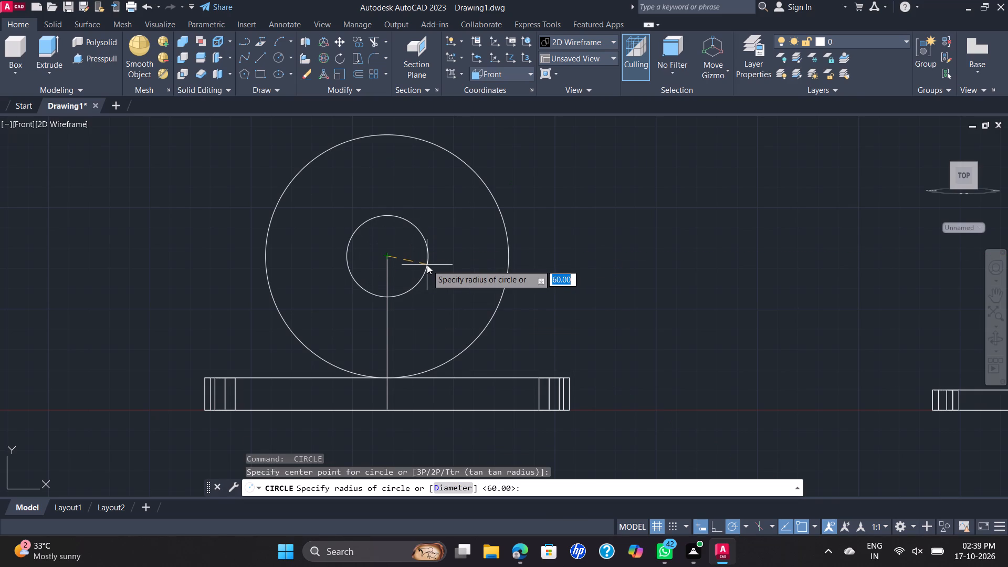
{"action": "key", "text": "4"}
{"action": "key", "text": "5"}
{"action": "key", "text": "Return"}
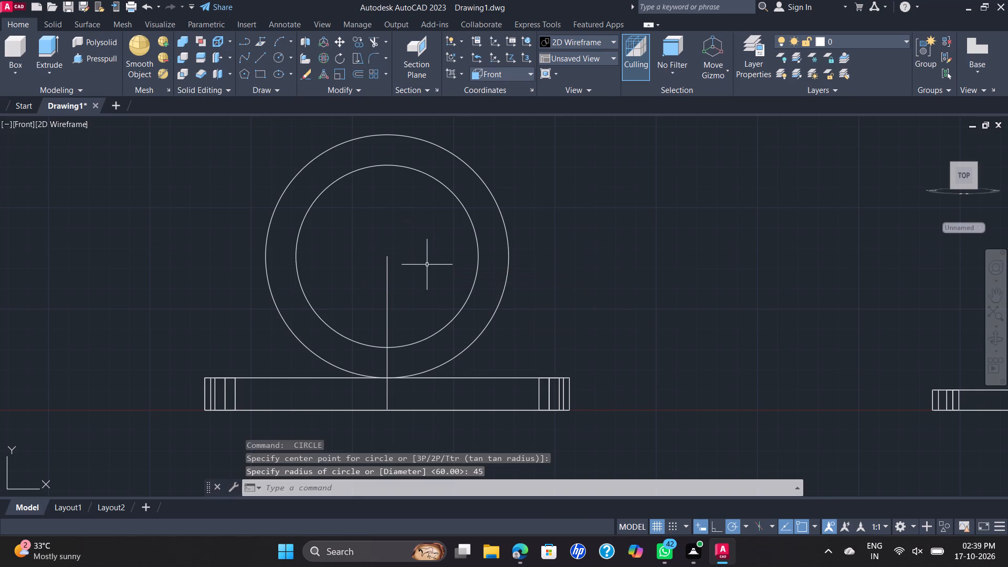
{"action": "key", "text": "space"}
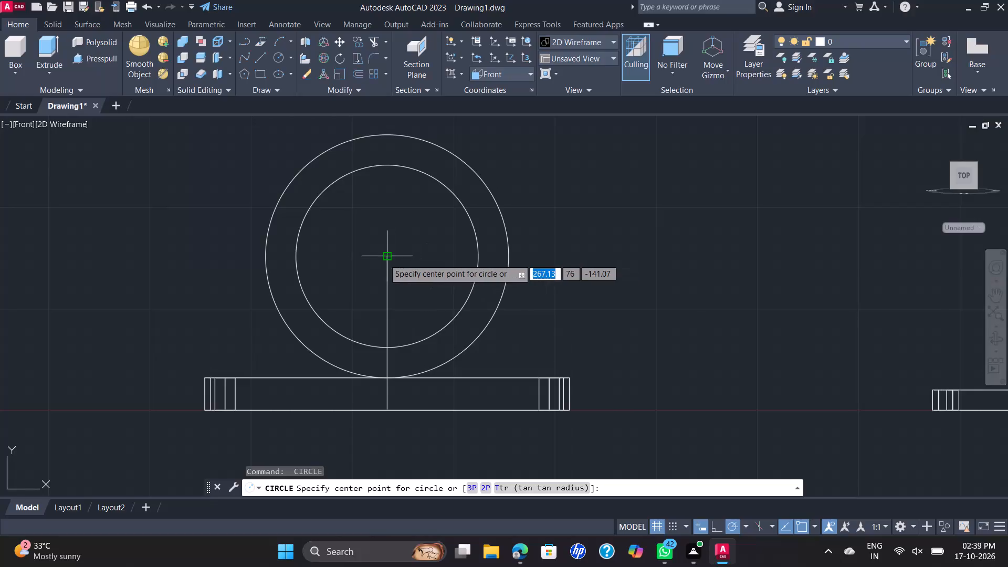
{"action": "left_click", "coordinate": [384, 259]}
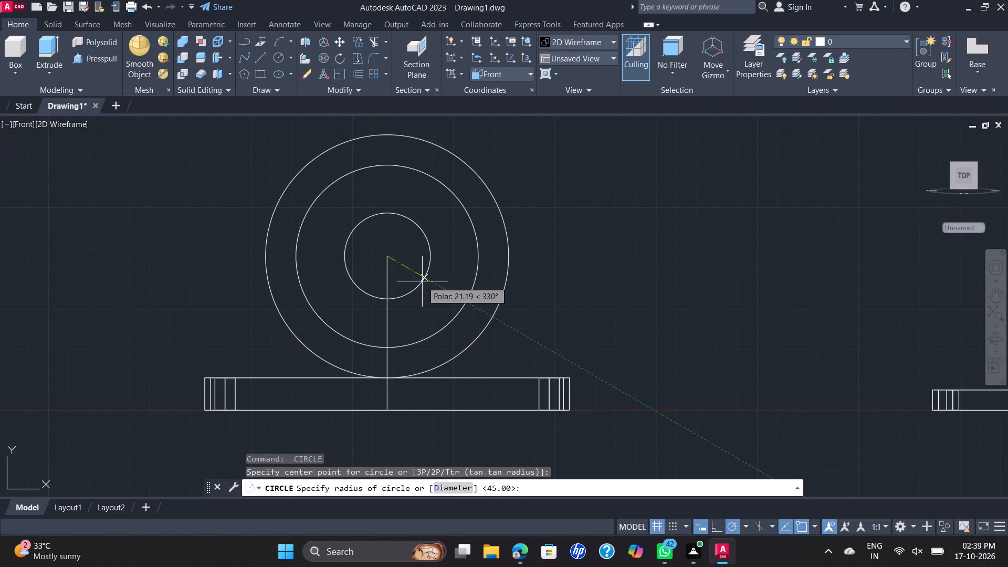
{"action": "type", "text": "54"}
{"action": "key", "text": "Return"}
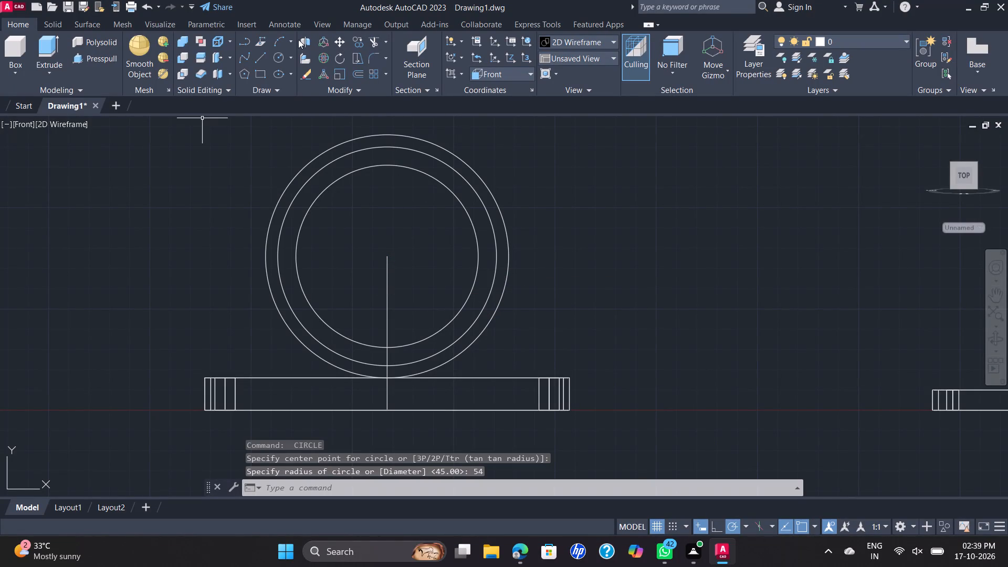
Draw a line about 168 long at 45 degrees from the common centre of the three circles.
{"action": "left_click", "coordinate": [256, 60]}
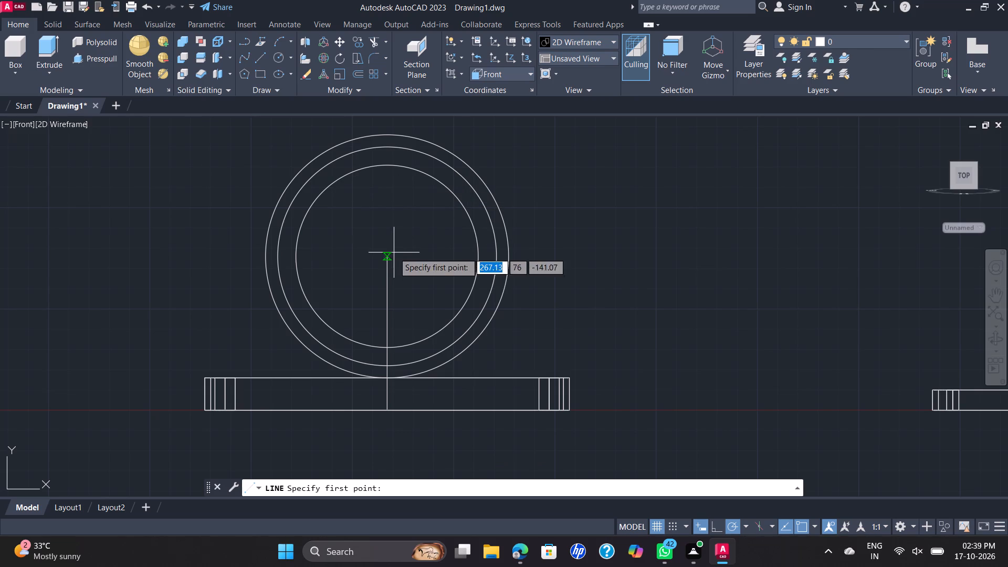
{"action": "left_click", "coordinate": [387, 257]}
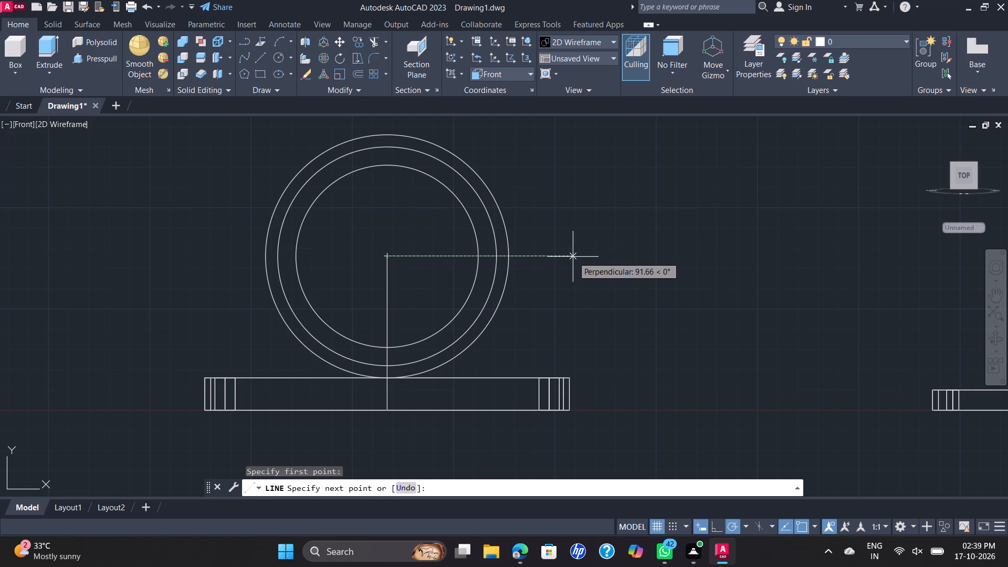
{"action": "key", "text": "Tab"}
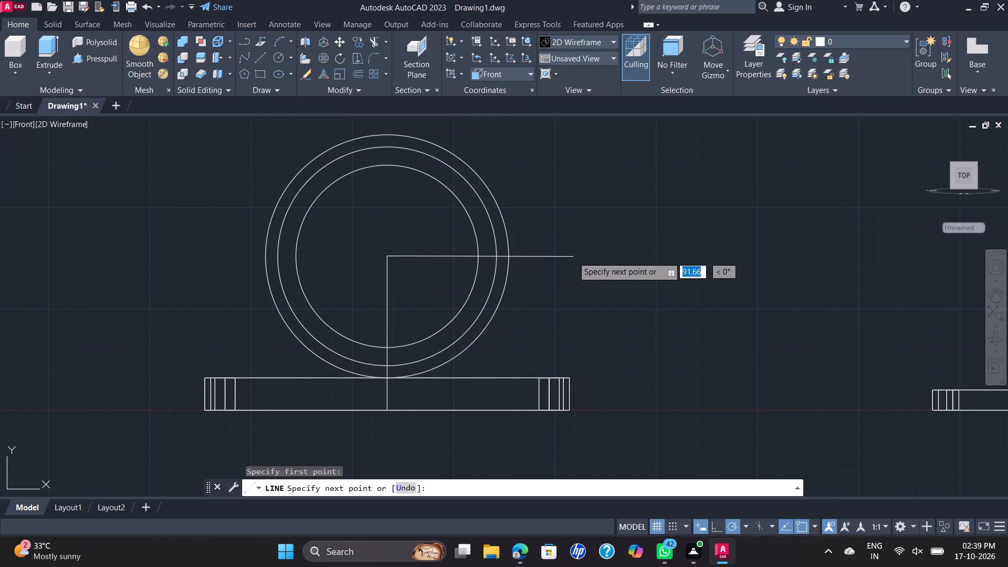
{"action": "key", "text": "Tab"}
{"action": "key", "text": "4"}
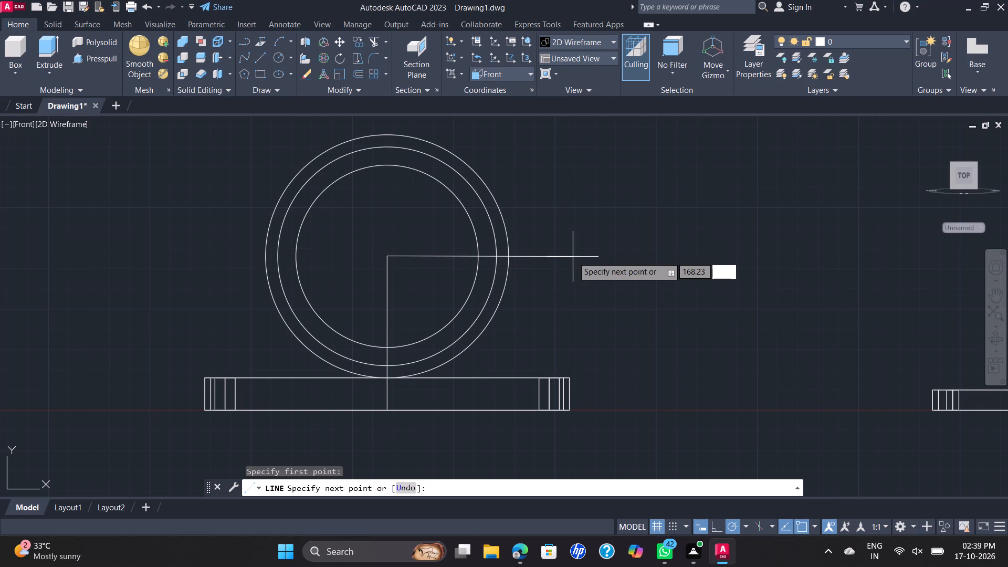
{"action": "key", "text": "5"}
{"action": "key", "text": "Return"}
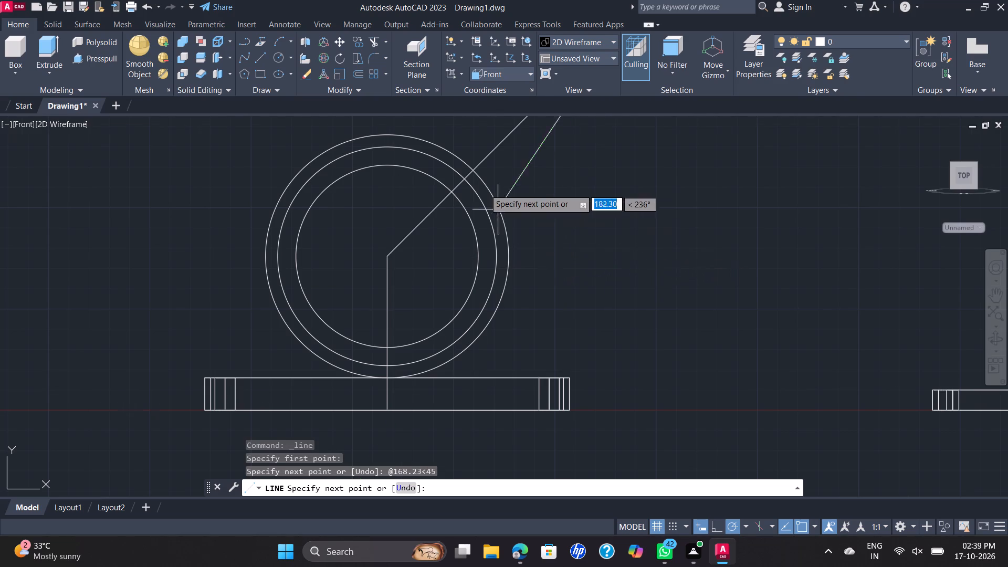
{"action": "scroll", "coordinate": [484, 188], "scroll_direction": "down", "scroll_amount": 3}
{"action": "middle_click_drag", "start_coordinate": [484, 188], "coordinate": [537, 394]}
{"action": "key", "text": "Escape"}
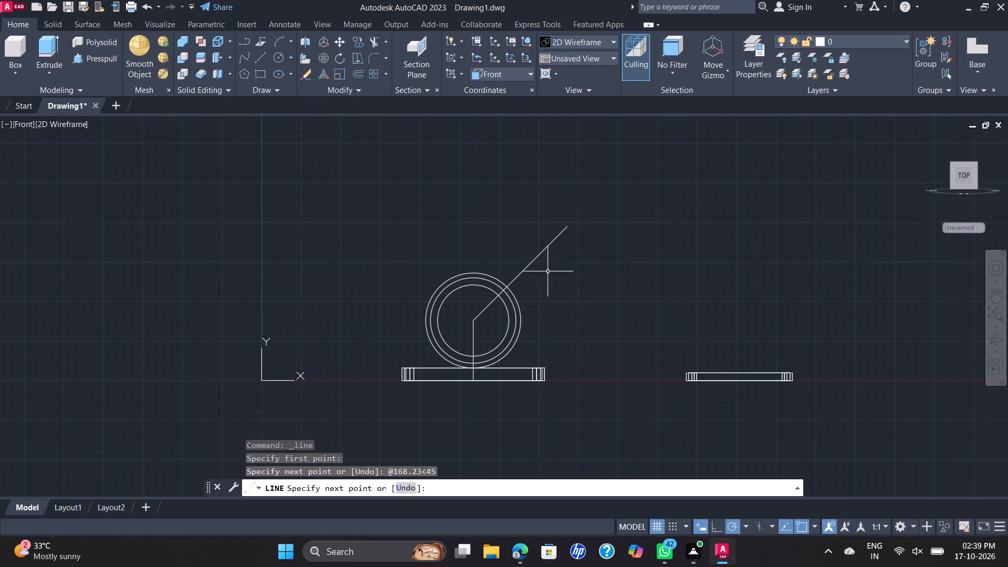
Trim off the part of the 45-degree line outside the largest circle.
{"action": "type", "text": "TR"}
{"action": "key", "text": "Return"}
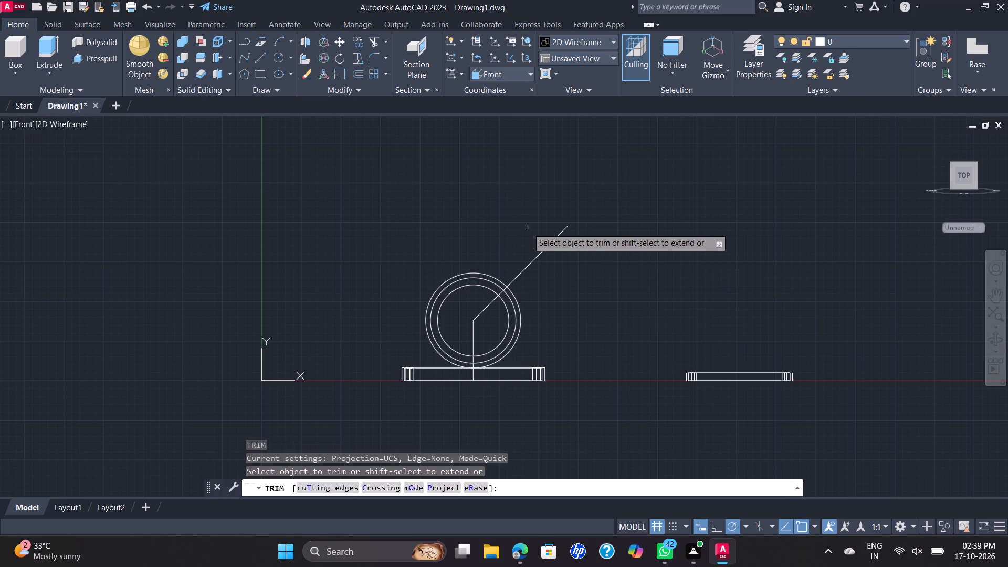
{"action": "scroll", "coordinate": [540, 259], "scroll_direction": "up", "scroll_amount": 2}
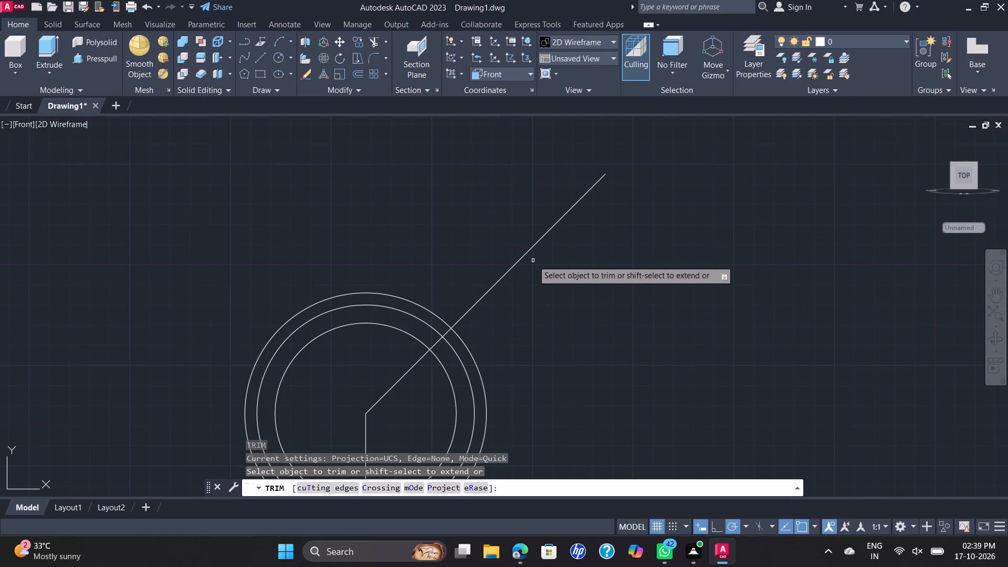
{"action": "left_click", "coordinate": [525, 252]}
{"action": "scroll", "coordinate": [518, 243], "scroll_direction": "down", "scroll_amount": 3}
{"action": "middle_click_drag", "start_coordinate": [518, 245], "coordinate": [553, 212]}
{"action": "key", "text": "Escape"}
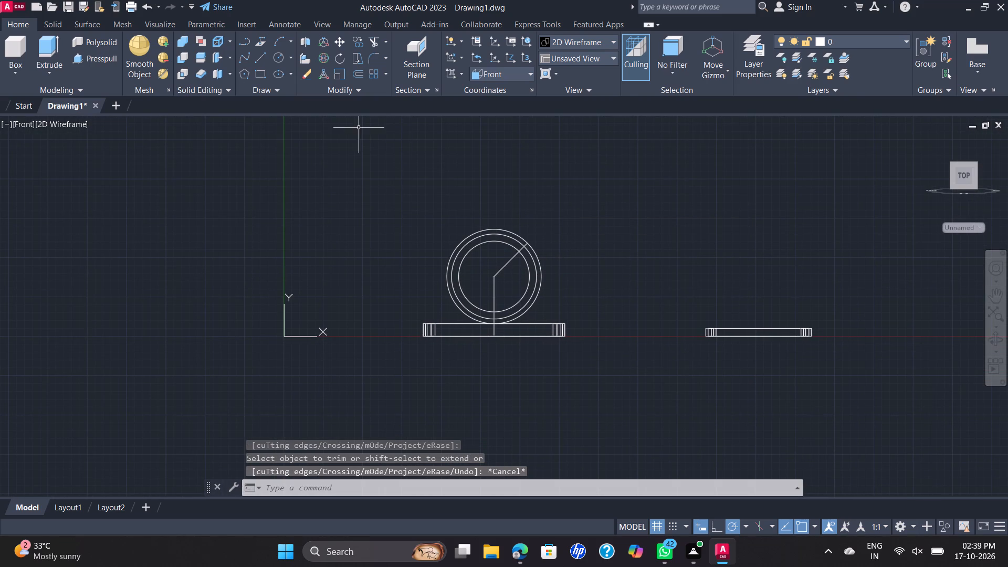
Draw a circle of radius 12 centred where the 45-degree line meets the largest circle.
{"action": "left_click", "coordinate": [282, 56]}
{"action": "scroll", "coordinate": [556, 238], "scroll_direction": "up", "scroll_amount": 3}
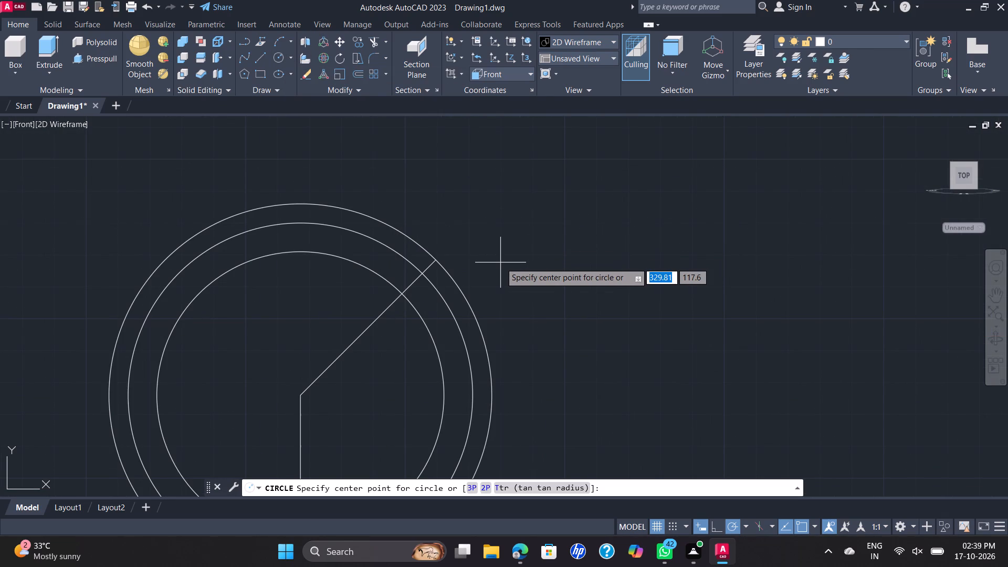
{"action": "left_click", "coordinate": [433, 263]}
{"action": "type", "text": "12"}
{"action": "key", "text": "Return"}
Add a concentric circle of radius 5 inside the radius 12 circle.
{"action": "key", "text": "space"}
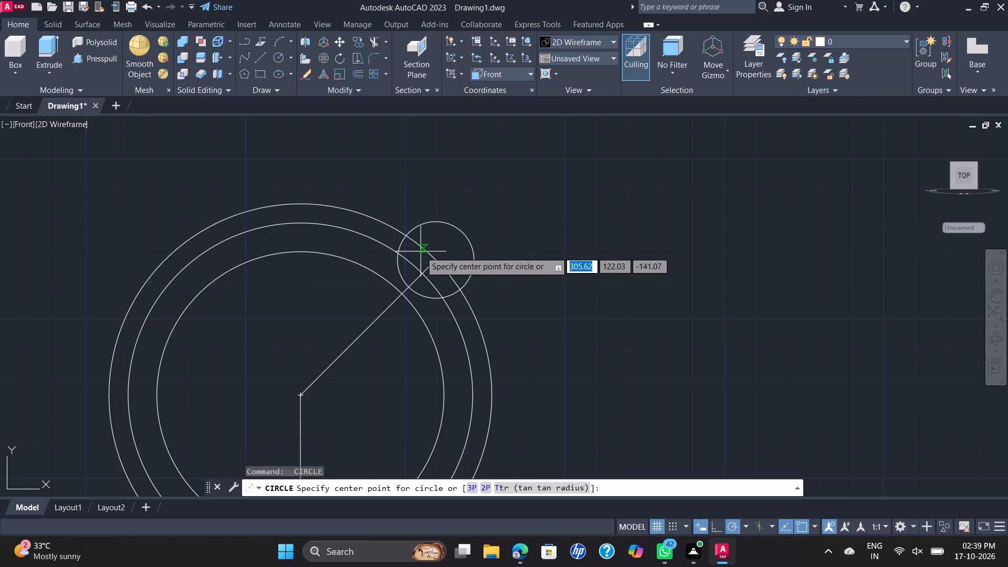
{"action": "scroll", "coordinate": [439, 253], "scroll_direction": "up", "scroll_amount": 1}
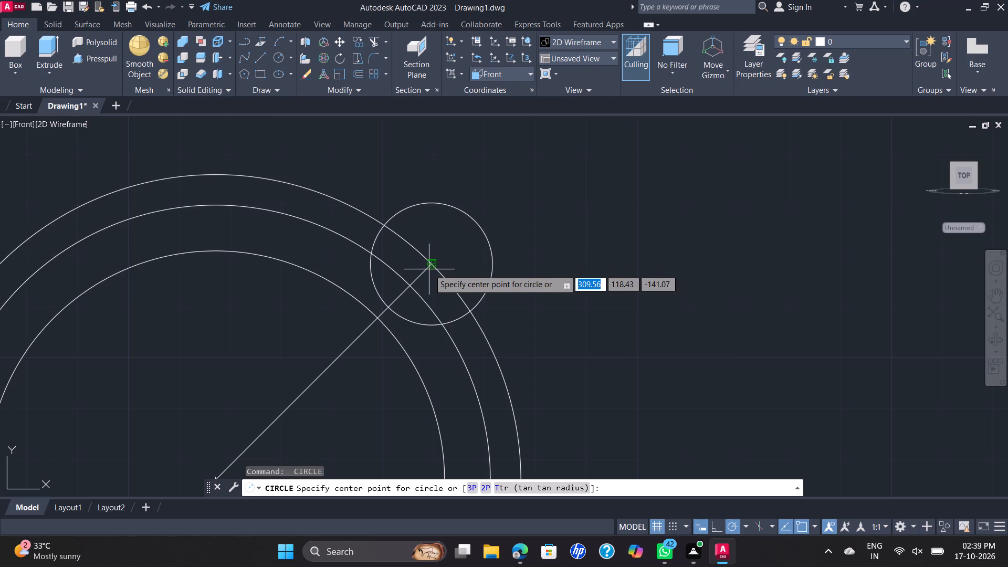
{"action": "scroll", "coordinate": [429, 269], "scroll_direction": "up", "scroll_amount": 1}
{"action": "left_click", "coordinate": [432, 260]}
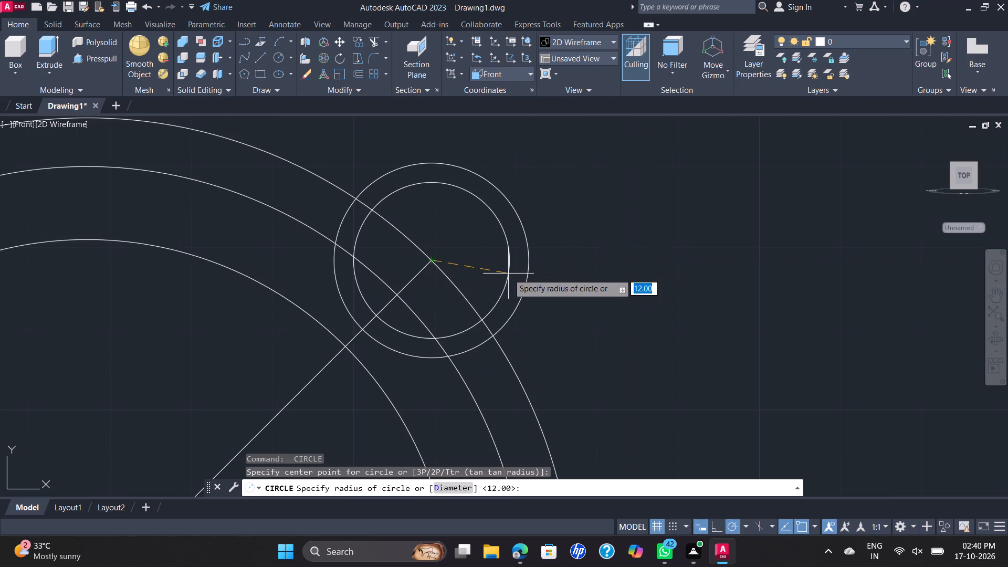
{"action": "key", "text": "5"}
{"action": "key", "text": "Return"}
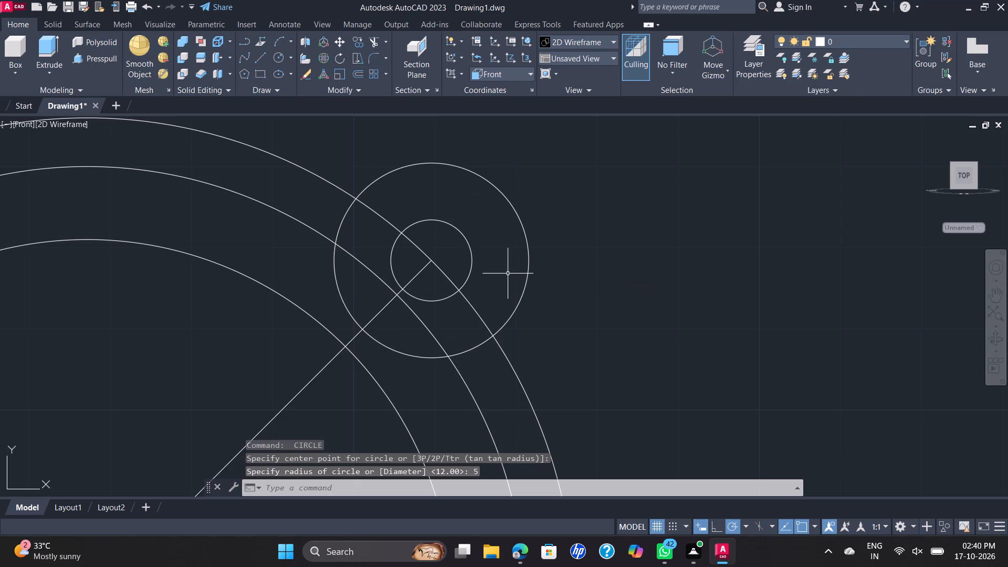
{"action": "scroll", "coordinate": [508, 274], "scroll_direction": "down", "scroll_amount": 1}
{"action": "middle_click_drag", "start_coordinate": [508, 274], "coordinate": [553, 220]}
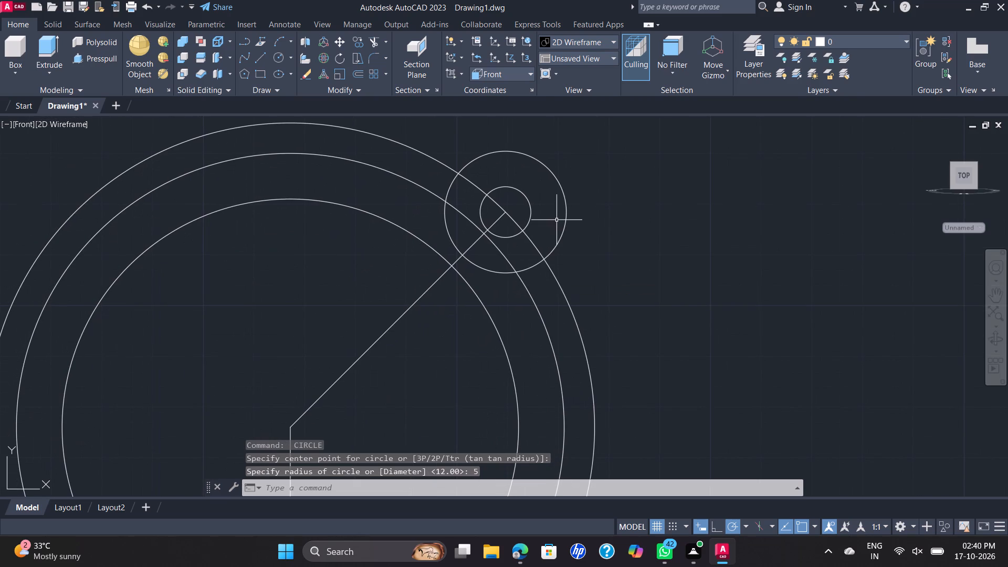
{"action": "scroll", "coordinate": [495, 219], "scroll_direction": "down", "scroll_amount": 1}
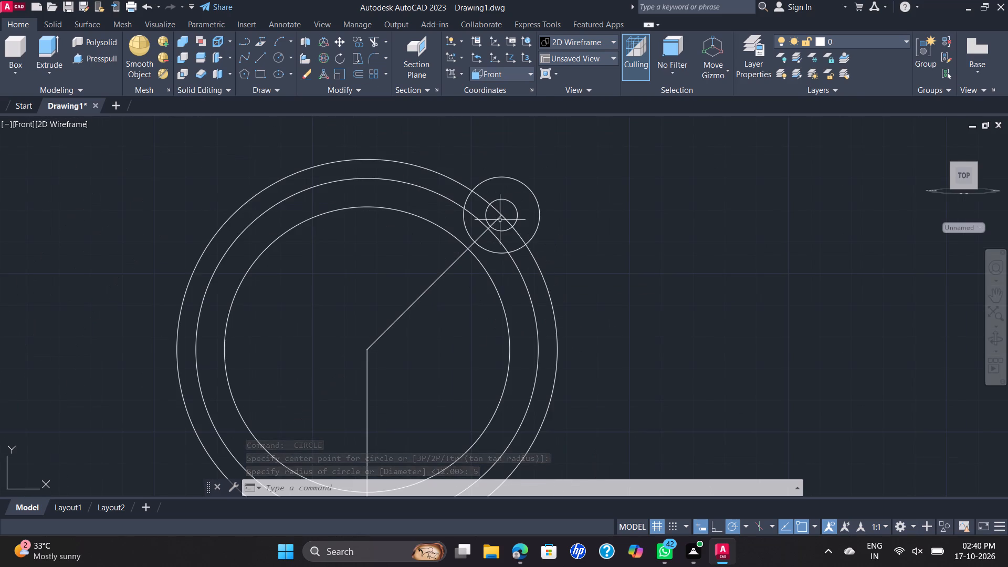
{"action": "scroll", "coordinate": [516, 219], "scroll_direction": "down", "scroll_amount": 1}
{"action": "middle_click_drag", "start_coordinate": [550, 218], "coordinate": [593, 186]}
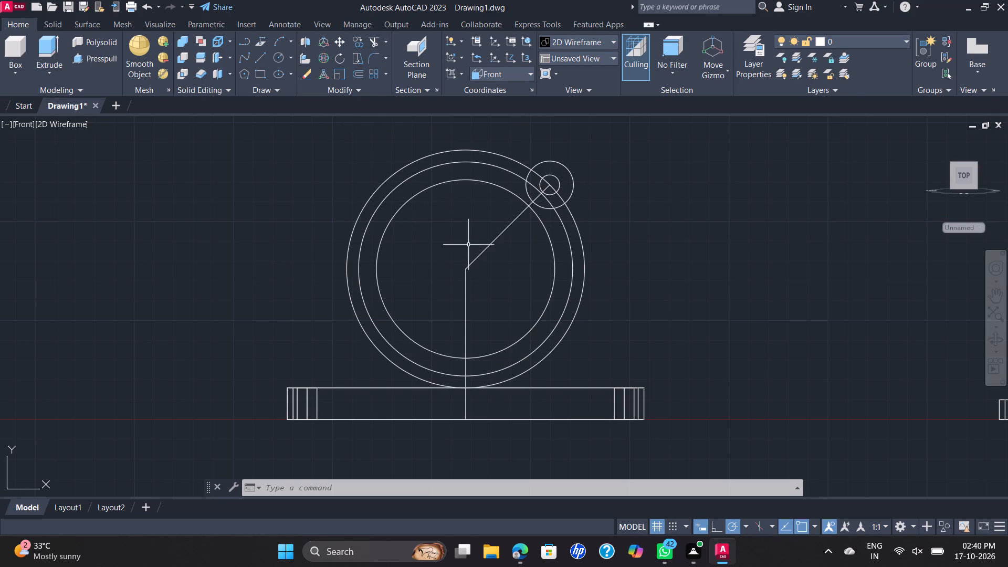
Extend the 45-degree line through the centre to the opposite side of the innermost large circle.
{"action": "left_click", "coordinate": [255, 60]}
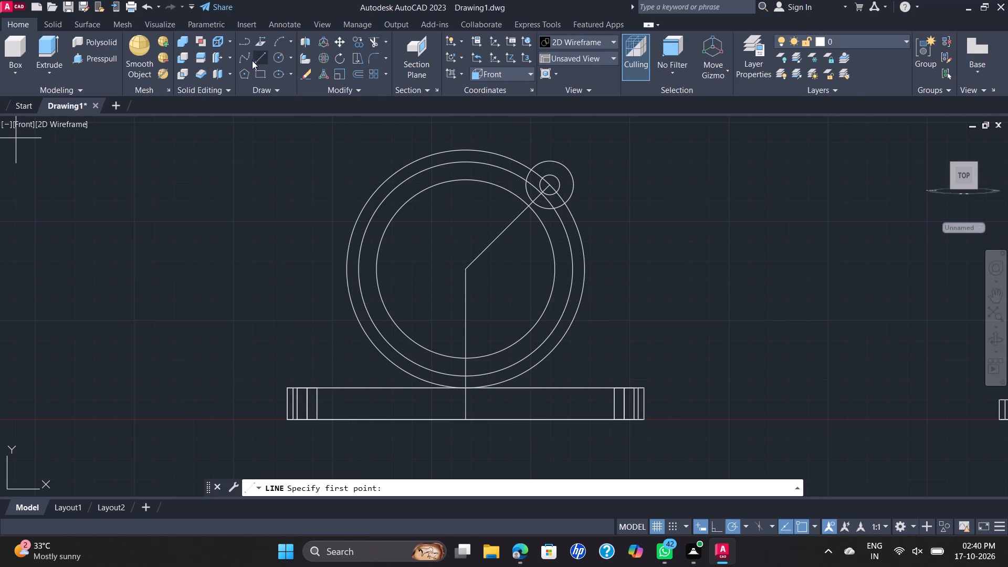
{"action": "key", "text": "Escape"}
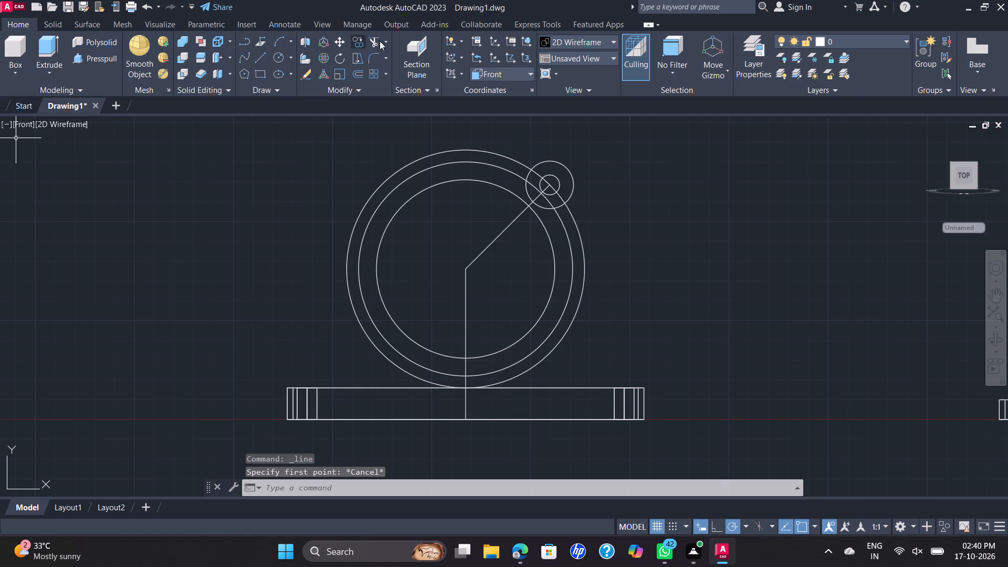
{"action": "left_click", "coordinate": [384, 43]}
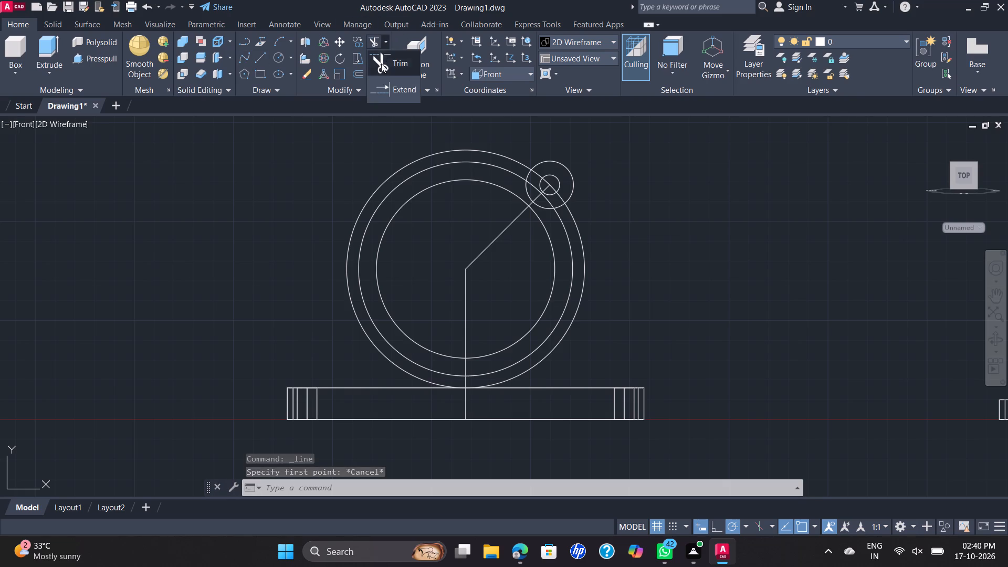
{"action": "left_click", "coordinate": [390, 89]}
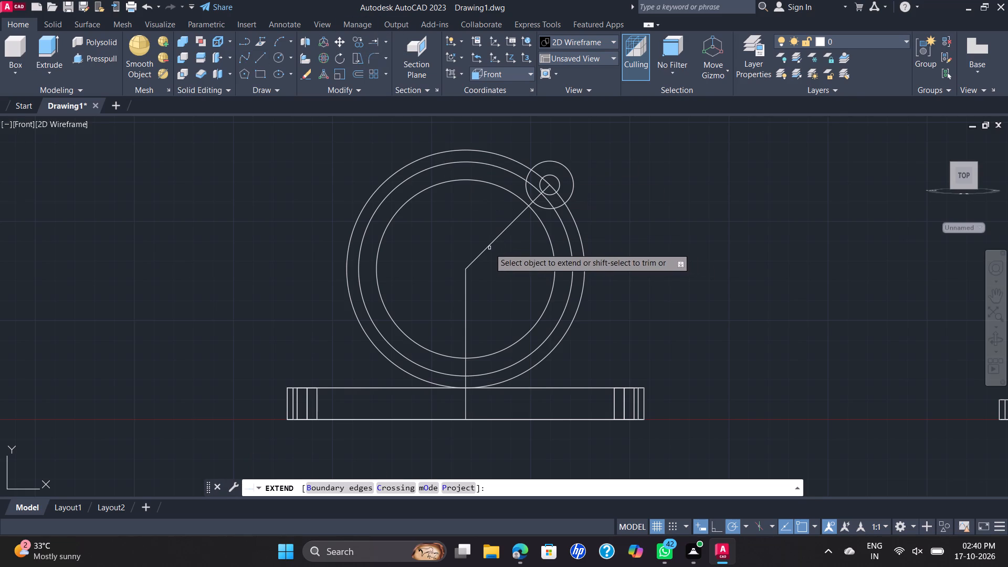
{"action": "scroll", "coordinate": [486, 248], "scroll_direction": "up", "scroll_amount": 2}
{"action": "left_click", "coordinate": [470, 259]}
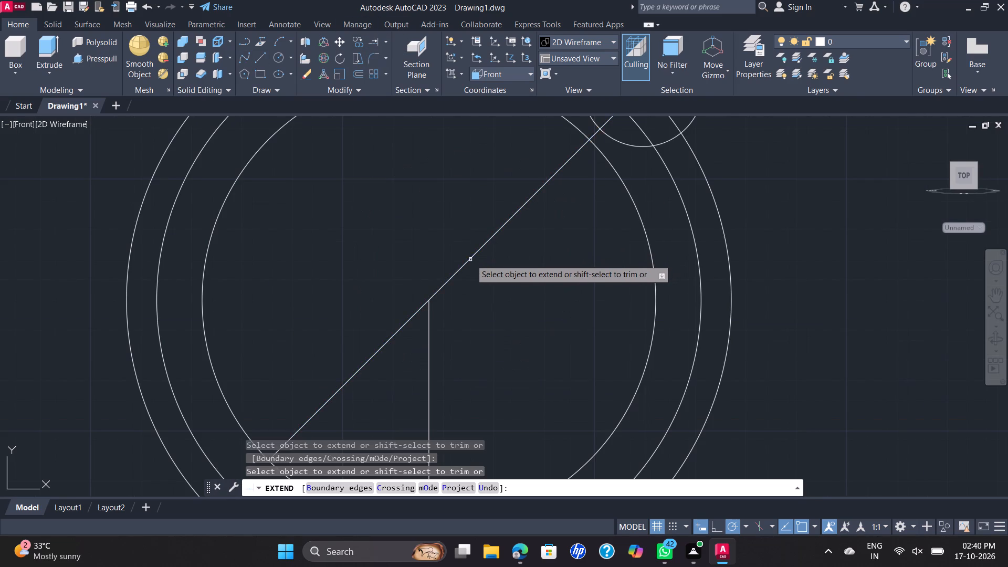
{"action": "scroll", "coordinate": [470, 259], "scroll_direction": "down", "scroll_amount": 2}
{"action": "key", "text": "Escape"}
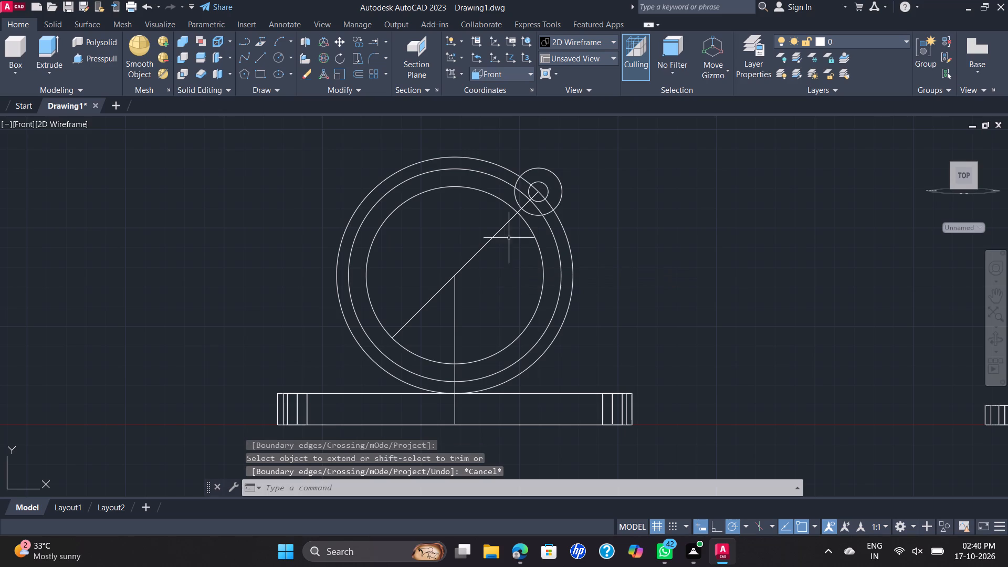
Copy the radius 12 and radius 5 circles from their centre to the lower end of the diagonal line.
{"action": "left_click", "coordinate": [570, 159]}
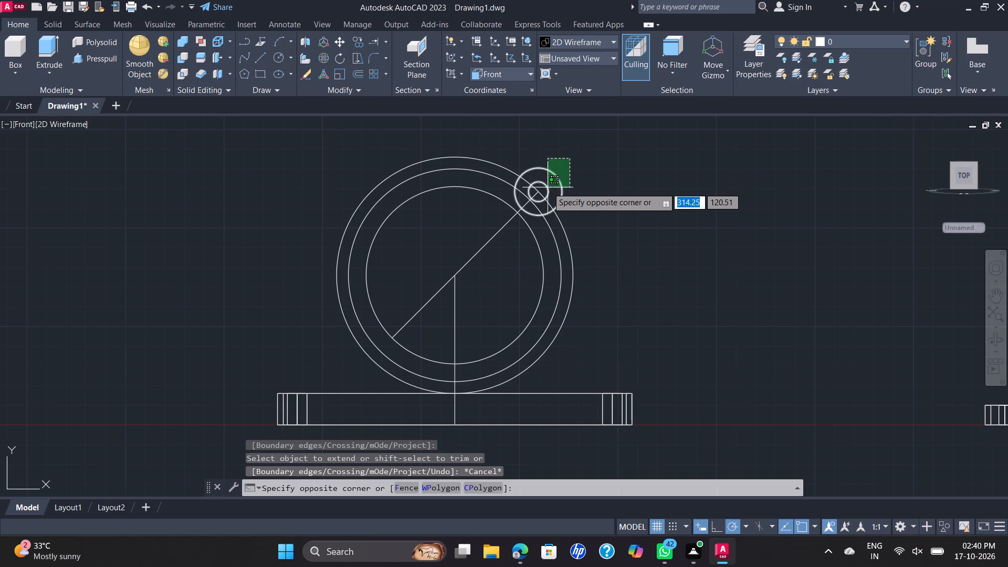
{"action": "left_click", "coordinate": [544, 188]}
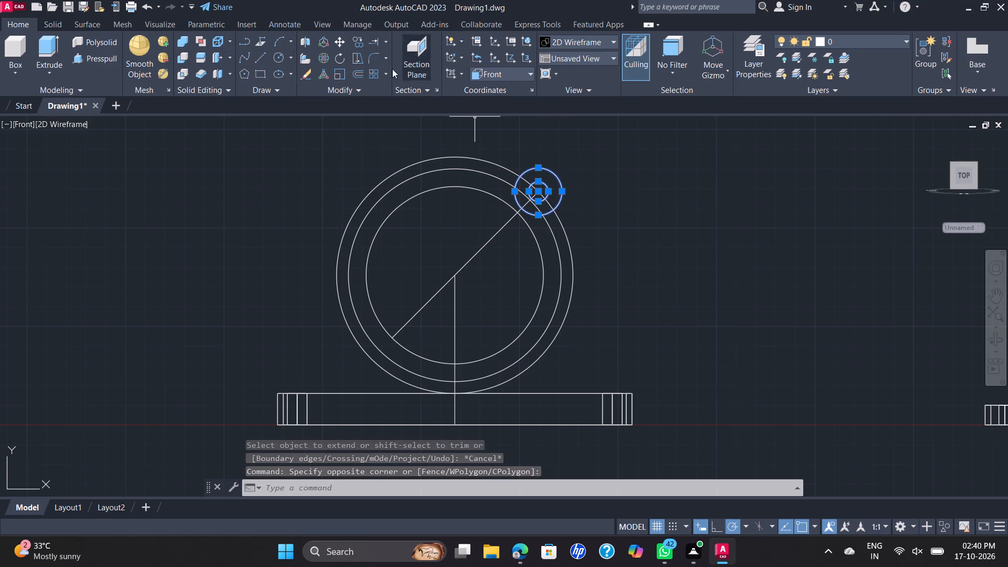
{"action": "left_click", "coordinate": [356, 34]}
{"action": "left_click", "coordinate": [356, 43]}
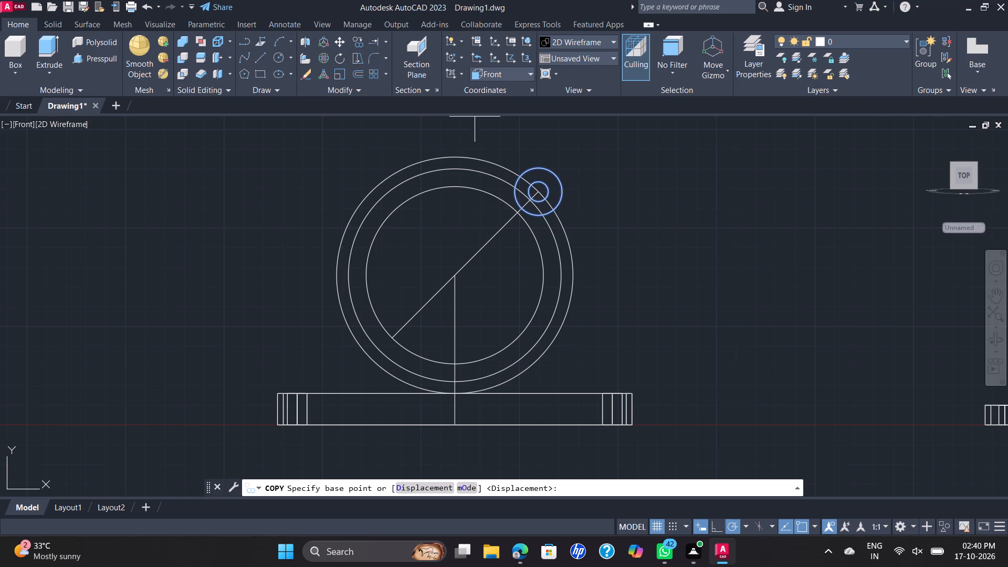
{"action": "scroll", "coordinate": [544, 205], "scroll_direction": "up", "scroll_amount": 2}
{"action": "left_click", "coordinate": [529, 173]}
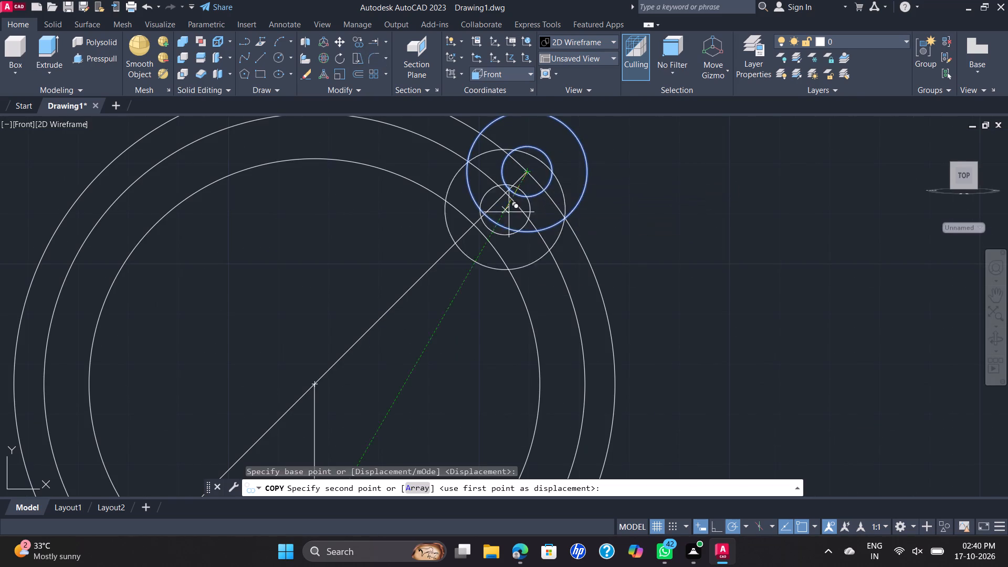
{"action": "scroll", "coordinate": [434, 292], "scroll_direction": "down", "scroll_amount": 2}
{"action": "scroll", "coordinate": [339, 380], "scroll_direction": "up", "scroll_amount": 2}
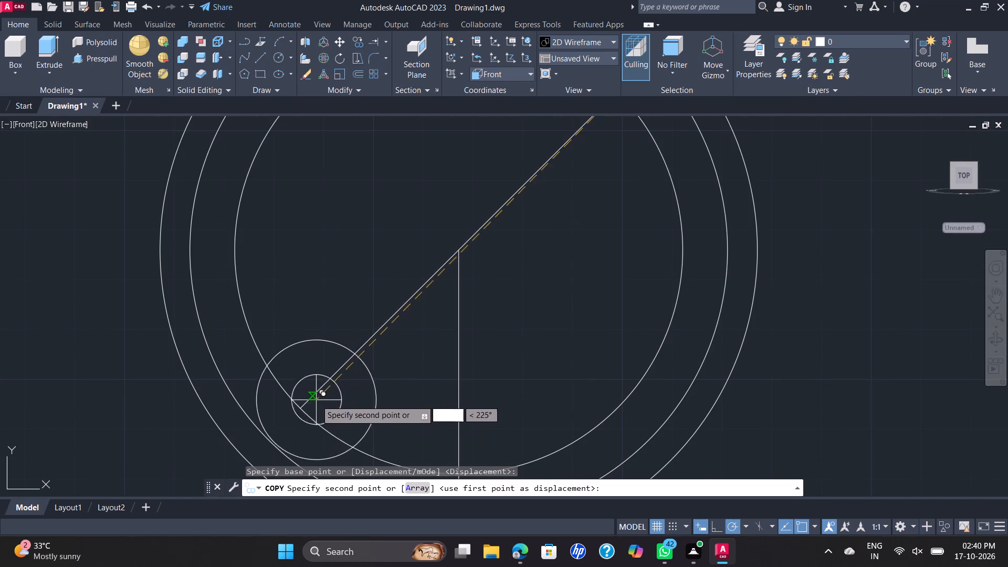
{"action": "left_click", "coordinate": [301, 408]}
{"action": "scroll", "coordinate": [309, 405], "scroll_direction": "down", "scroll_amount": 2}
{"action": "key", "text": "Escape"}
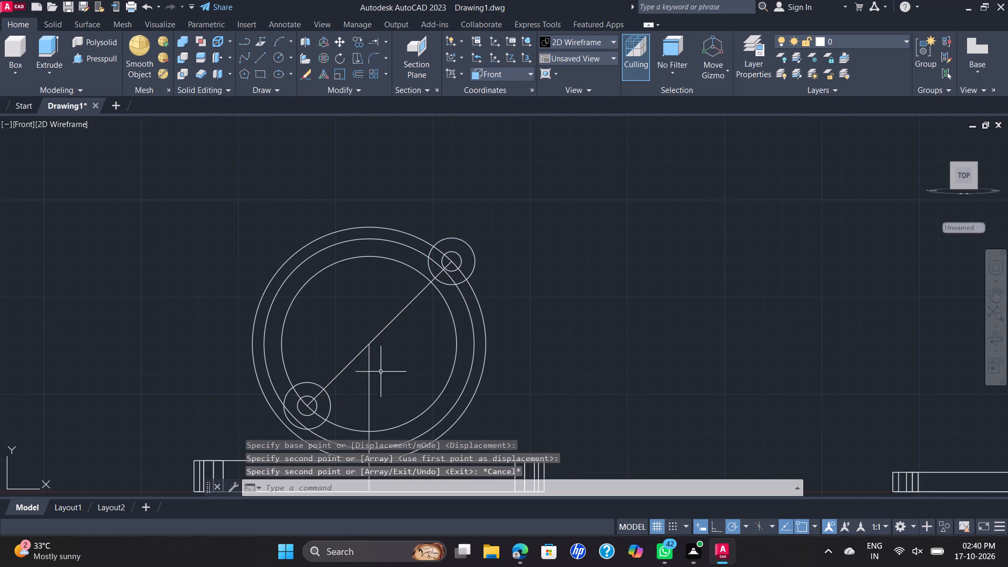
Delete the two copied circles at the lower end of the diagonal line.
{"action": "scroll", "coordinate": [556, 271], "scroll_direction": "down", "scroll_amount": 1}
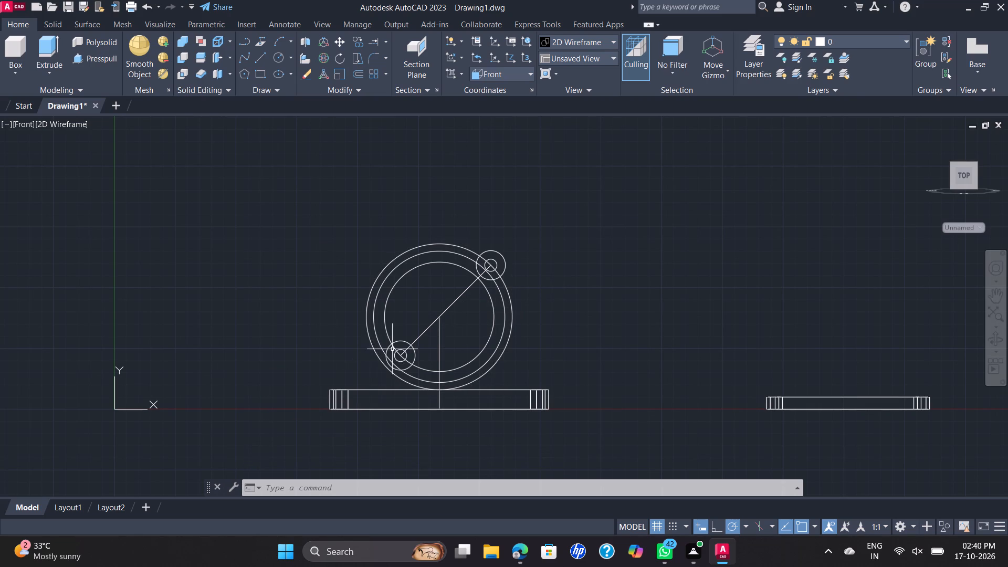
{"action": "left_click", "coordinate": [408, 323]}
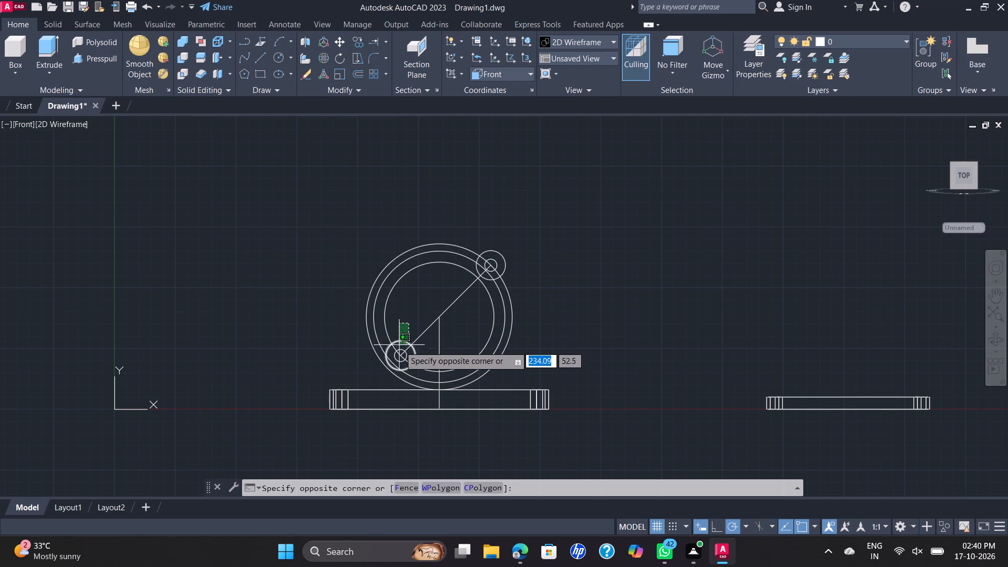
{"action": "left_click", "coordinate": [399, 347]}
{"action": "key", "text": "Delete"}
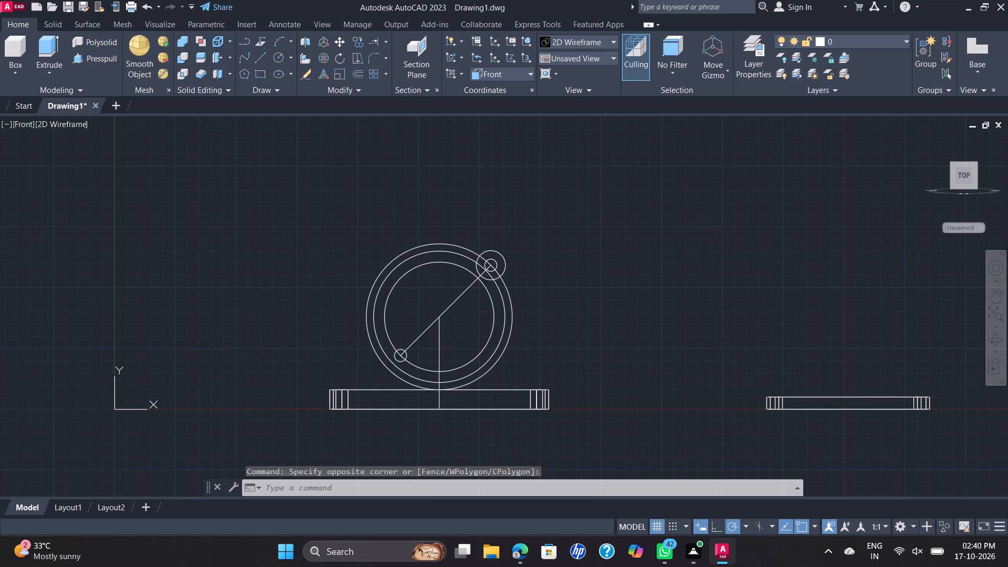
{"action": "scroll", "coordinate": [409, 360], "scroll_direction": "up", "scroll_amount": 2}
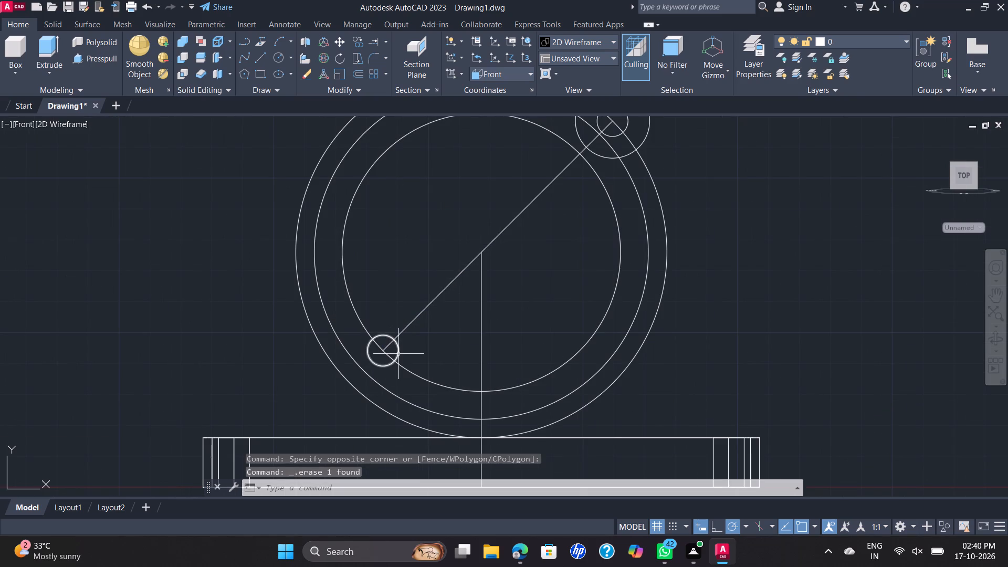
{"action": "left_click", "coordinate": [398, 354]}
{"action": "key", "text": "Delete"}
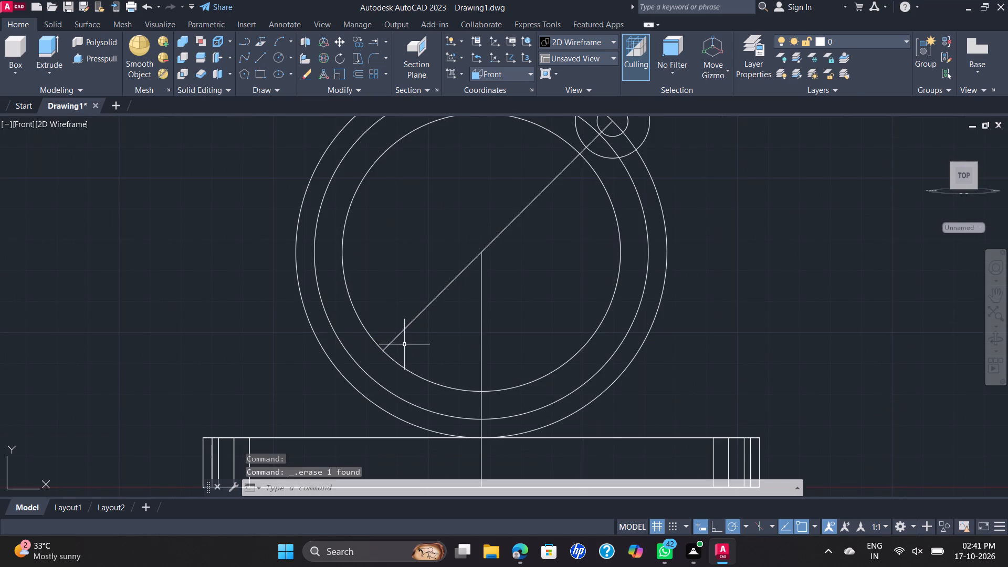
Extend the lower end of the diagonal line across the middle circle to the outermost large circle.
{"action": "key", "text": "e"}
{"action": "key", "text": "x"}
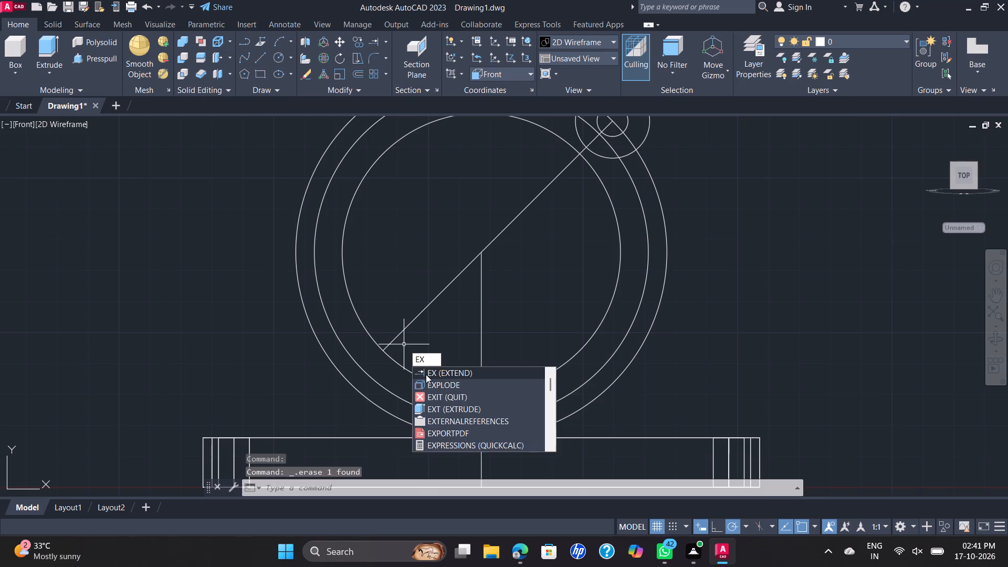
{"action": "key", "text": "Return"}
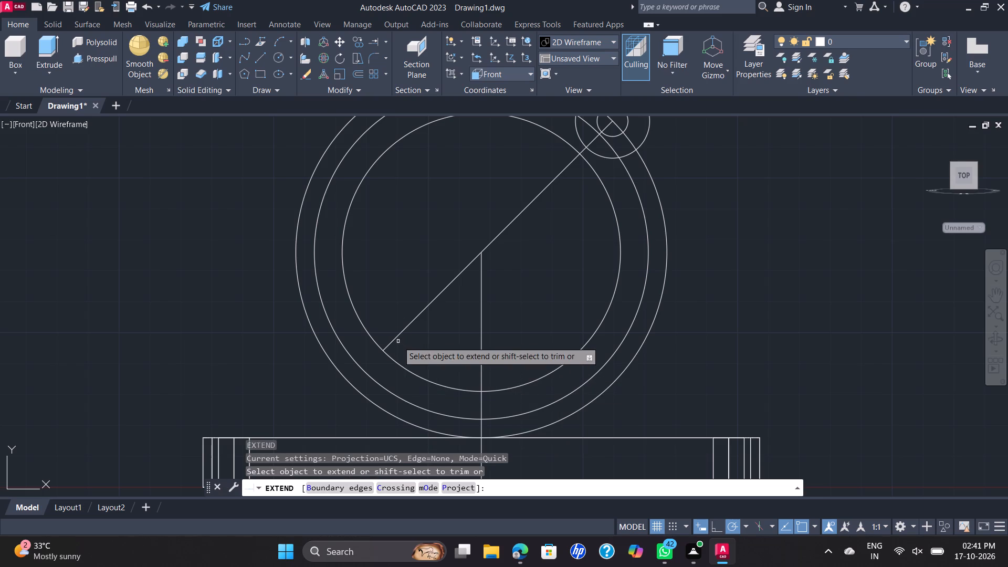
{"action": "scroll", "coordinate": [392, 342], "scroll_direction": "up", "scroll_amount": 1}
{"action": "left_click", "coordinate": [391, 341]}
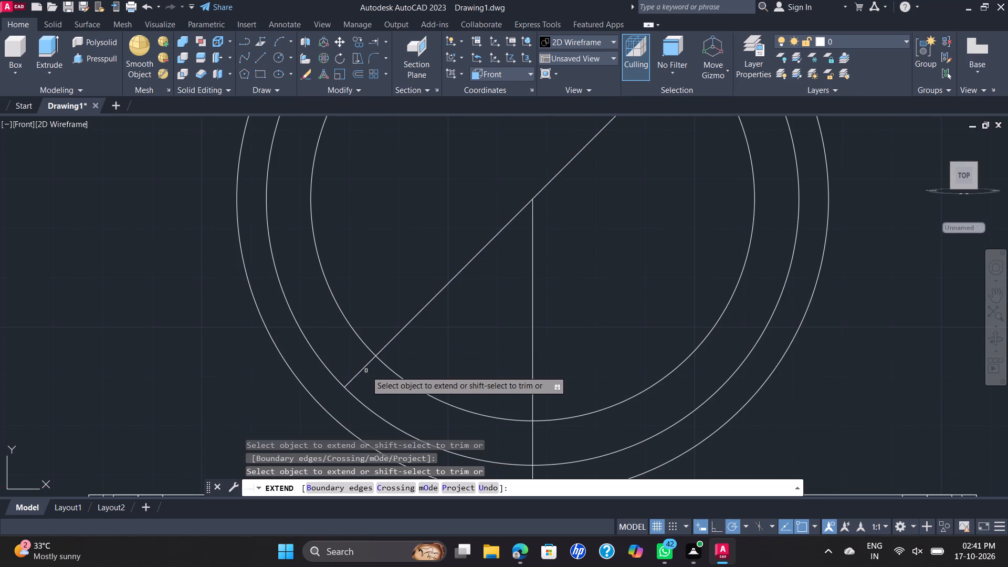
{"action": "left_click", "coordinate": [365, 370]}
{"action": "scroll", "coordinate": [370, 369], "scroll_direction": "down", "scroll_amount": 1}
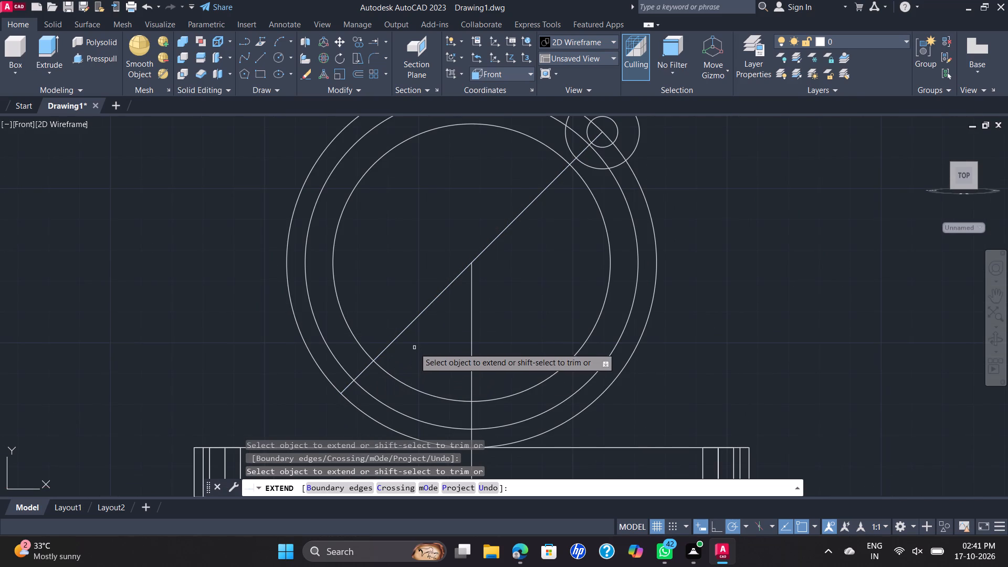
{"action": "scroll", "coordinate": [415, 348], "scroll_direction": "down", "scroll_amount": 1}
{"action": "key", "text": "Escape"}
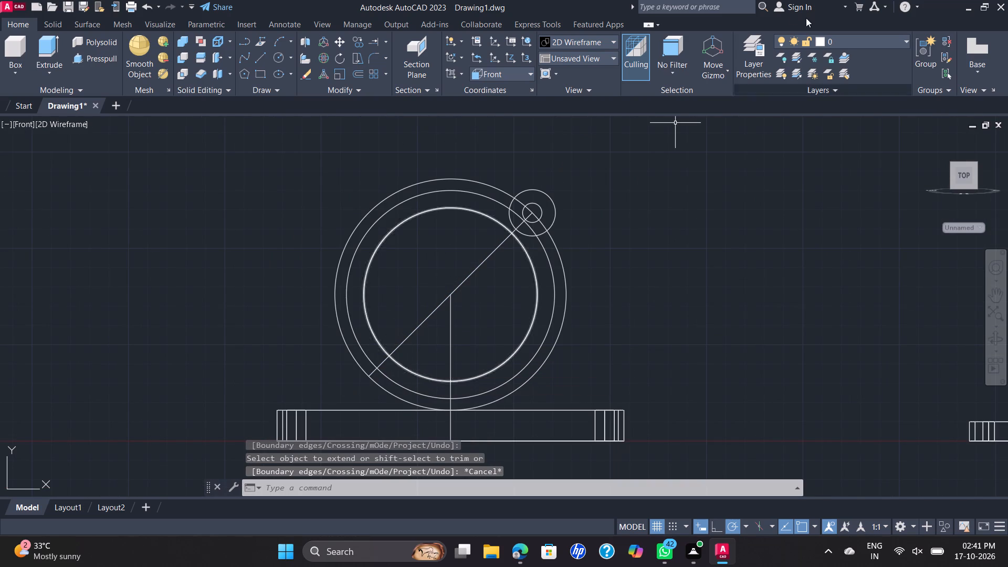
Copy the radius 12 and radius 5 lug circles from their shared centre to the diagonal line's lower end on the outermost circle.
{"action": "left_click", "coordinate": [569, 163]}
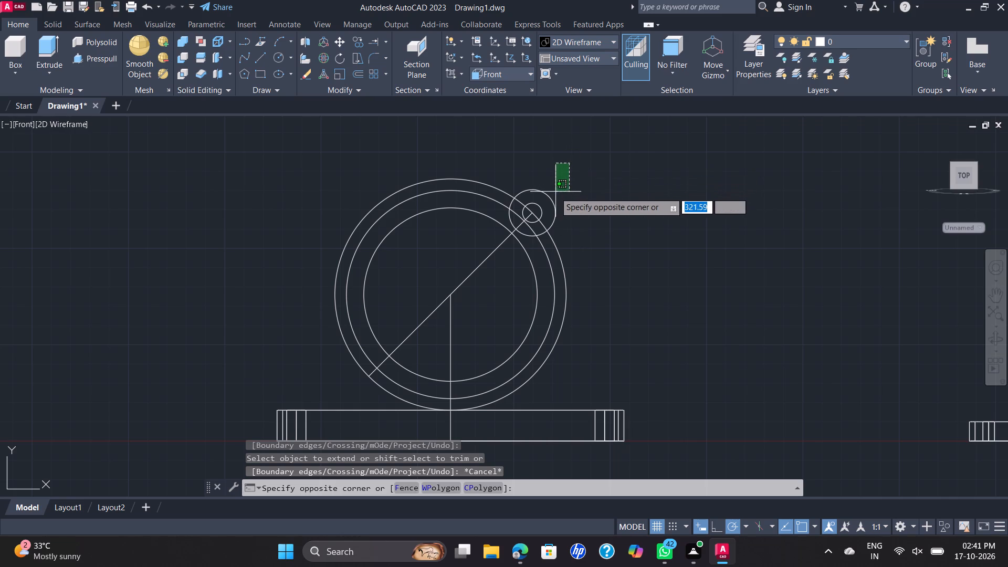
{"action": "left_click", "coordinate": [534, 213]}
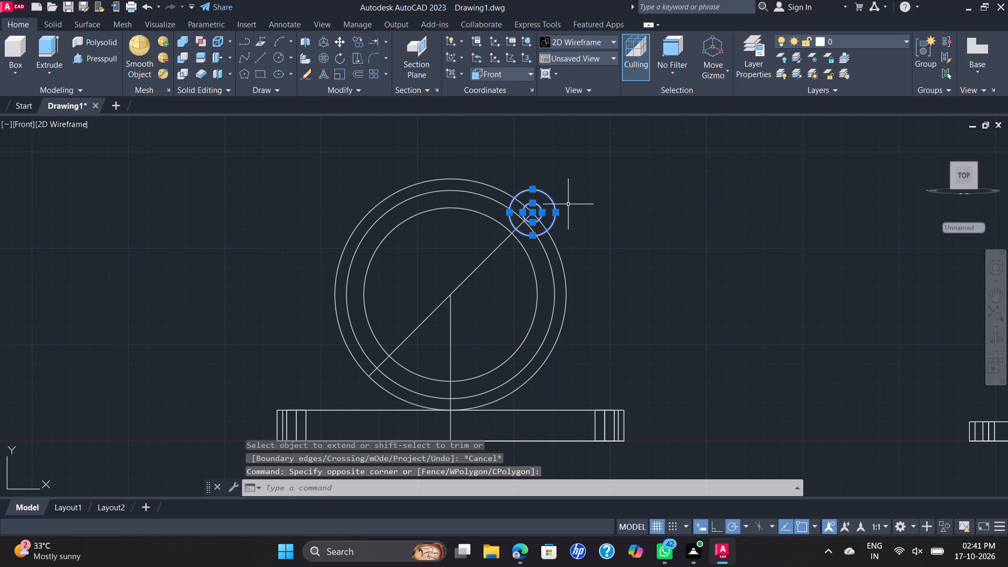
{"action": "type", "text": "CO"}
{"action": "key", "text": "Return"}
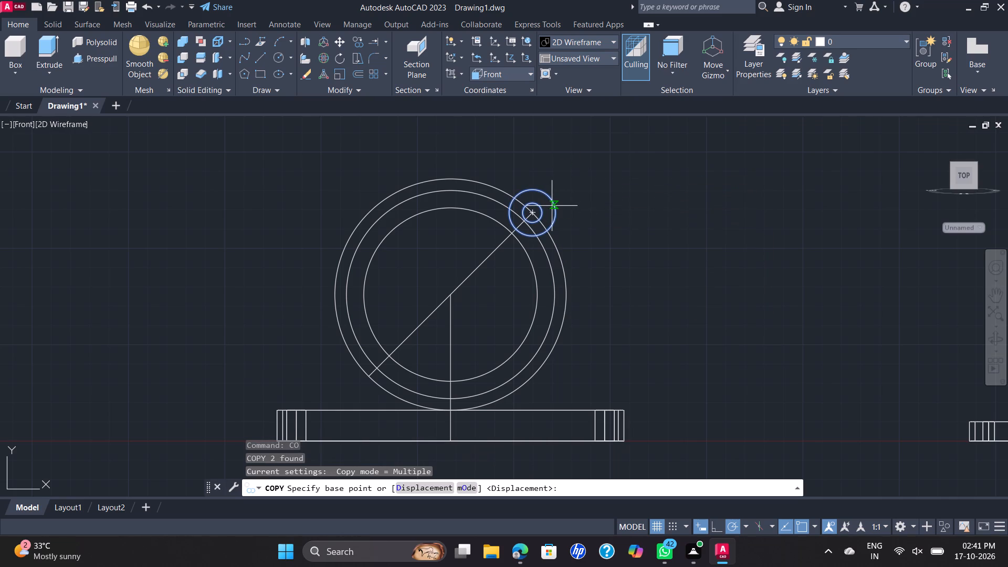
{"action": "scroll", "coordinate": [533, 219], "scroll_direction": "up", "scroll_amount": 2}
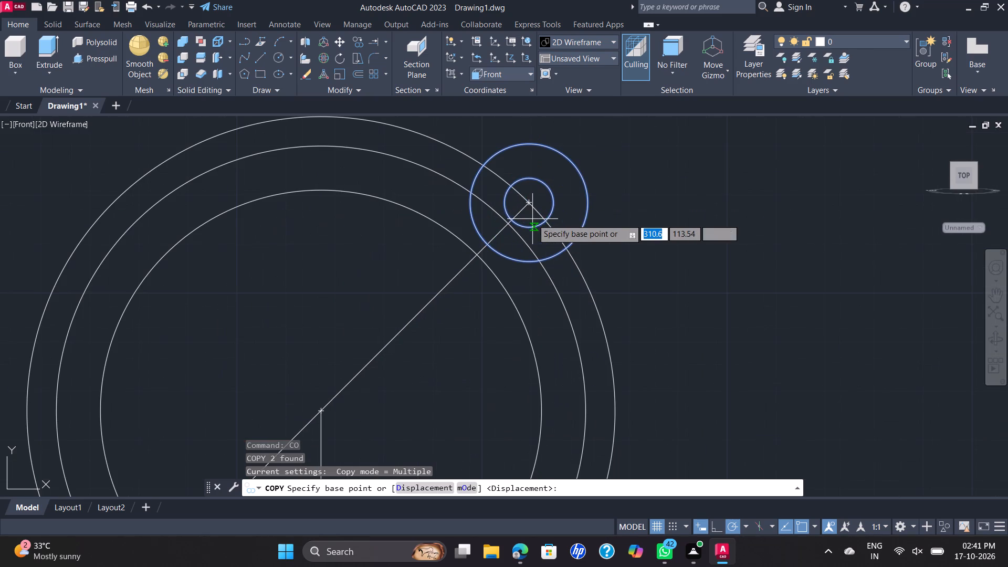
{"action": "left_click", "coordinate": [526, 203]}
{"action": "scroll", "coordinate": [526, 203], "scroll_direction": "down", "scroll_amount": 3}
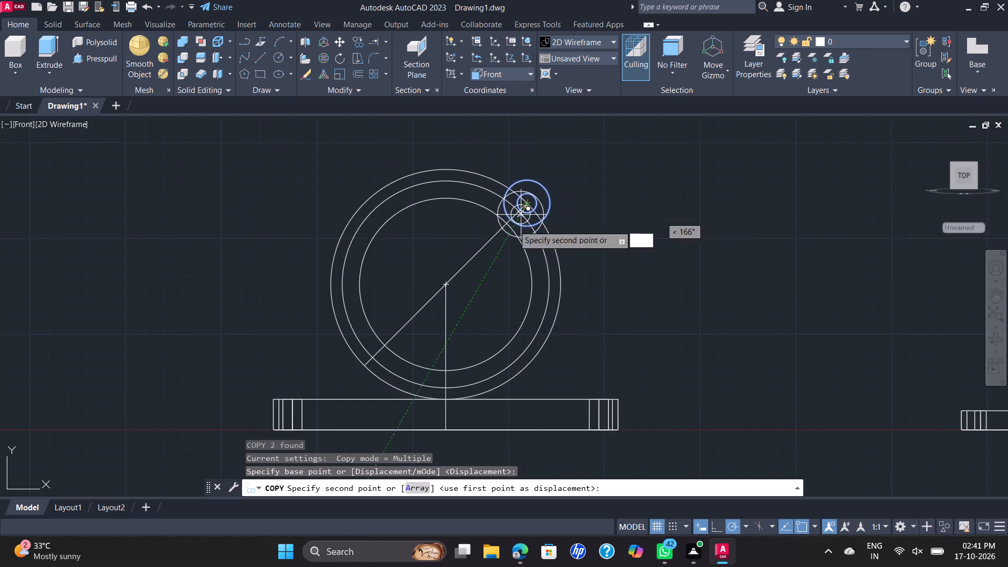
{"action": "scroll", "coordinate": [375, 374], "scroll_direction": "up", "scroll_amount": 3}
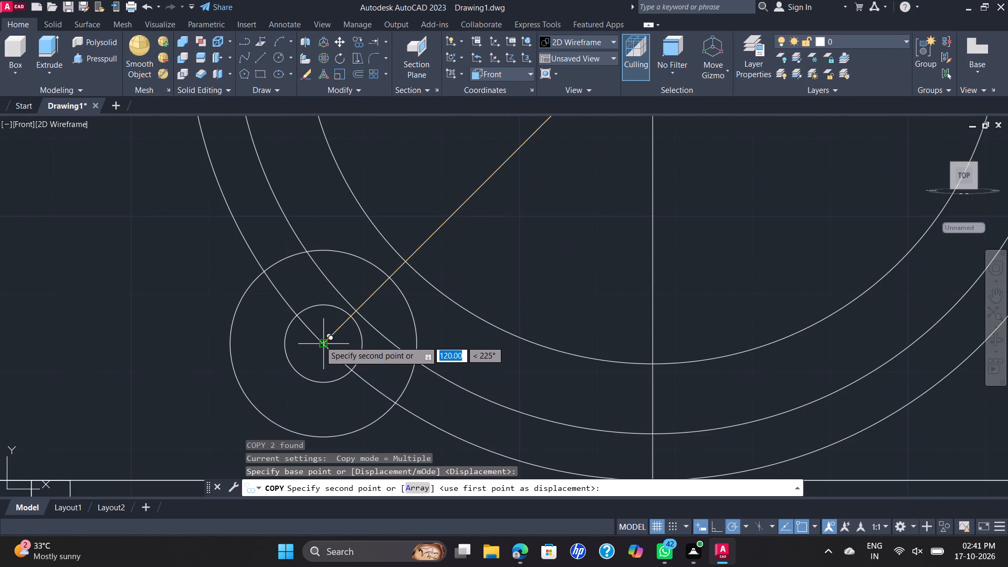
{"action": "left_click", "coordinate": [319, 341]}
{"action": "key", "text": "Escape"}
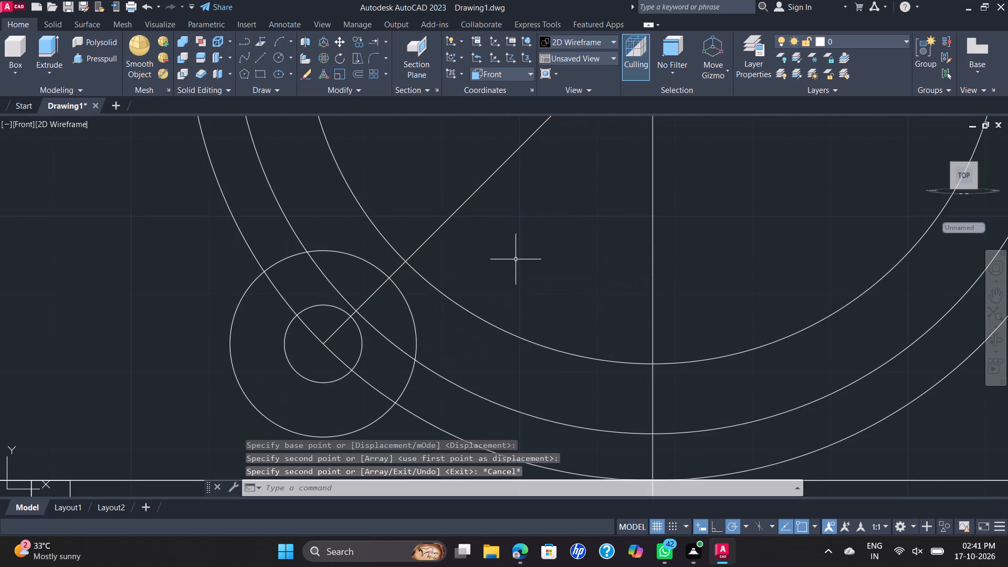
Delete the diagonal construction line joining the two lug centres.
{"action": "scroll", "coordinate": [514, 256], "scroll_direction": "down", "scroll_amount": 3}
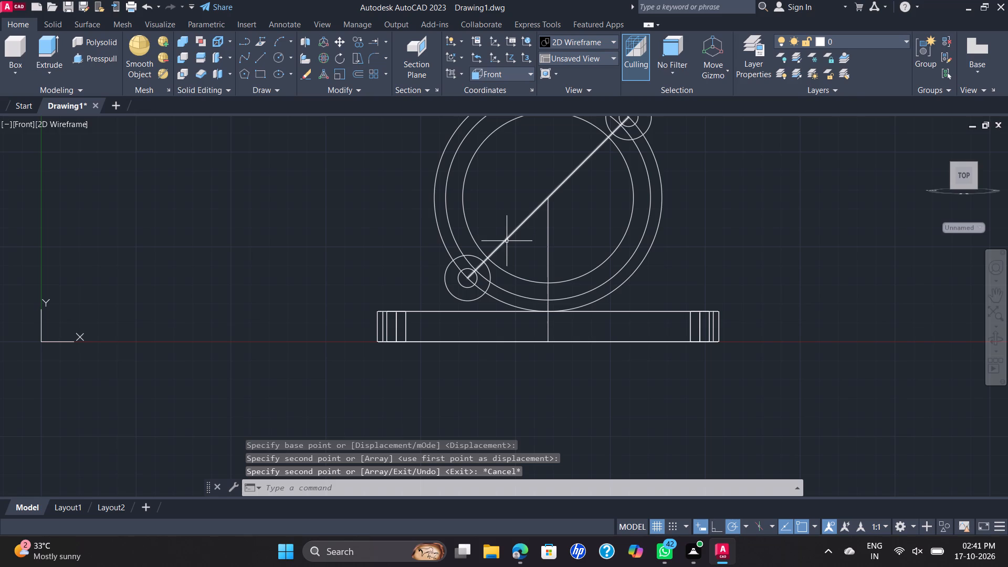
{"action": "scroll", "coordinate": [507, 241], "scroll_direction": "down", "scroll_amount": 1}
{"action": "scroll", "coordinate": [507, 241], "scroll_direction": "up", "scroll_amount": 1}
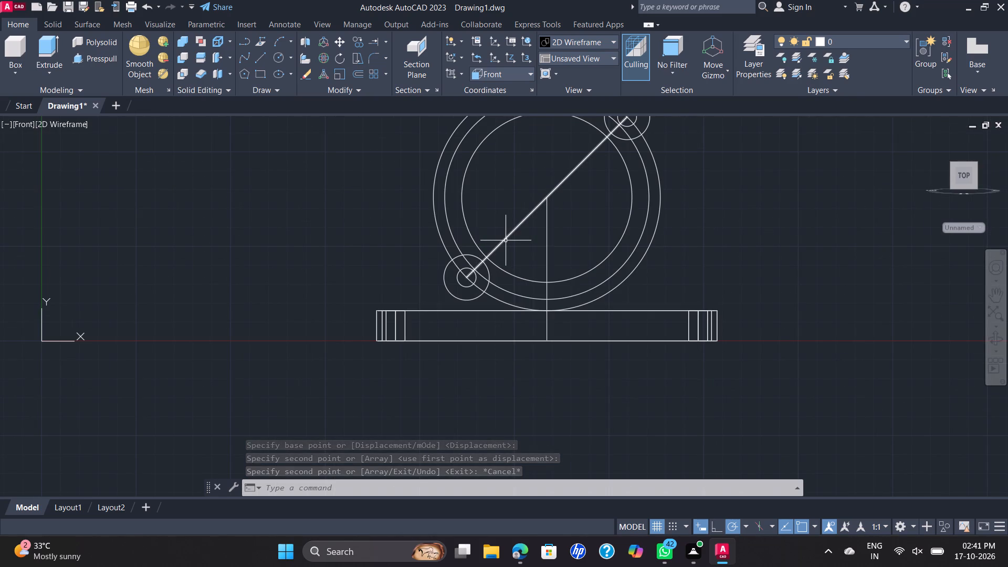
{"action": "left_click", "coordinate": [506, 240]}
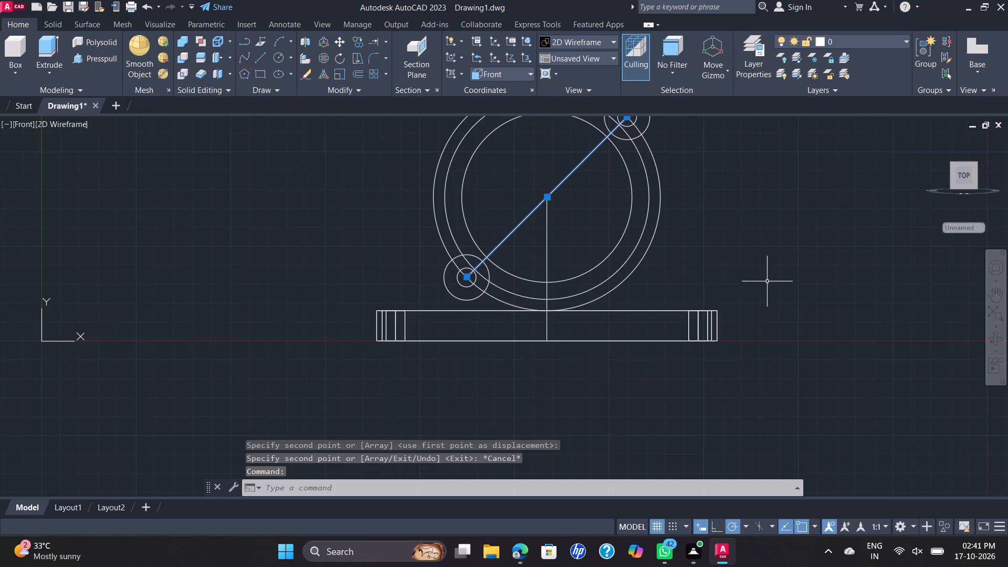
{"action": "key", "text": "Delete"}
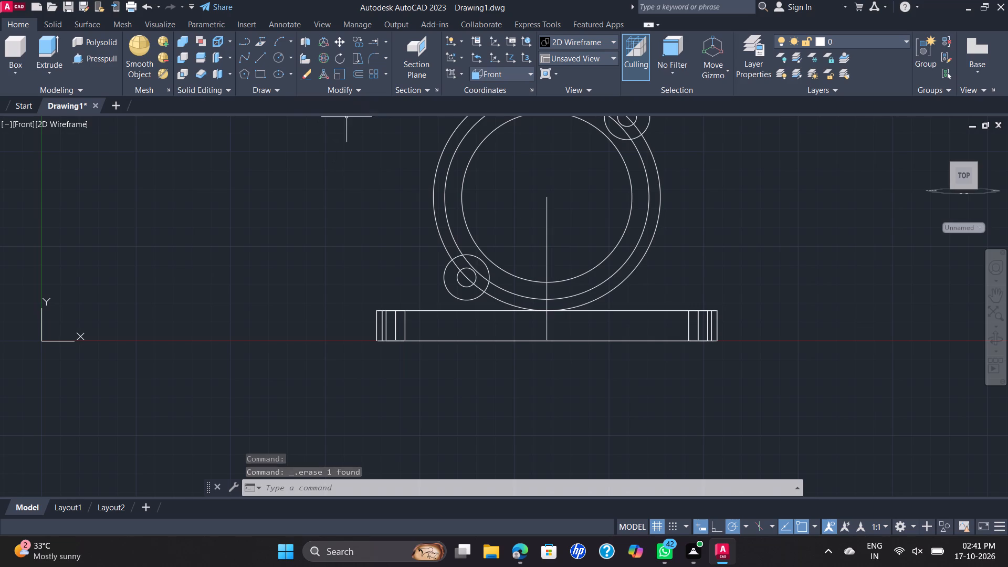
Trim away the middle and outermost circle arcs that cross the lower lug and its hole.
{"action": "middle_click_drag", "start_coordinate": [486, 122], "coordinate": [492, 224]}
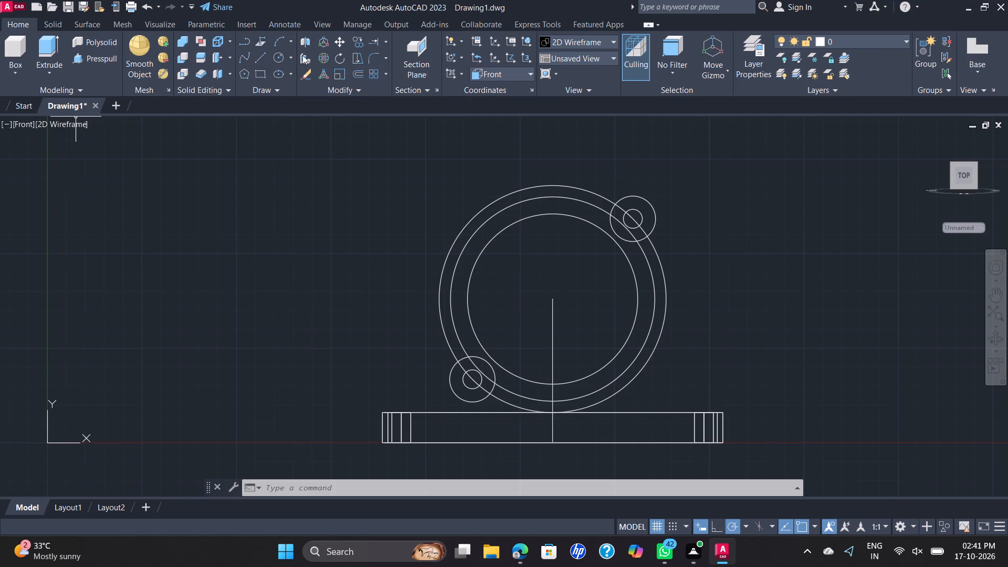
{"action": "left_click", "coordinate": [383, 45]}
{"action": "left_click", "coordinate": [381, 57]}
{"action": "scroll", "coordinate": [531, 361], "scroll_direction": "up", "scroll_amount": 2}
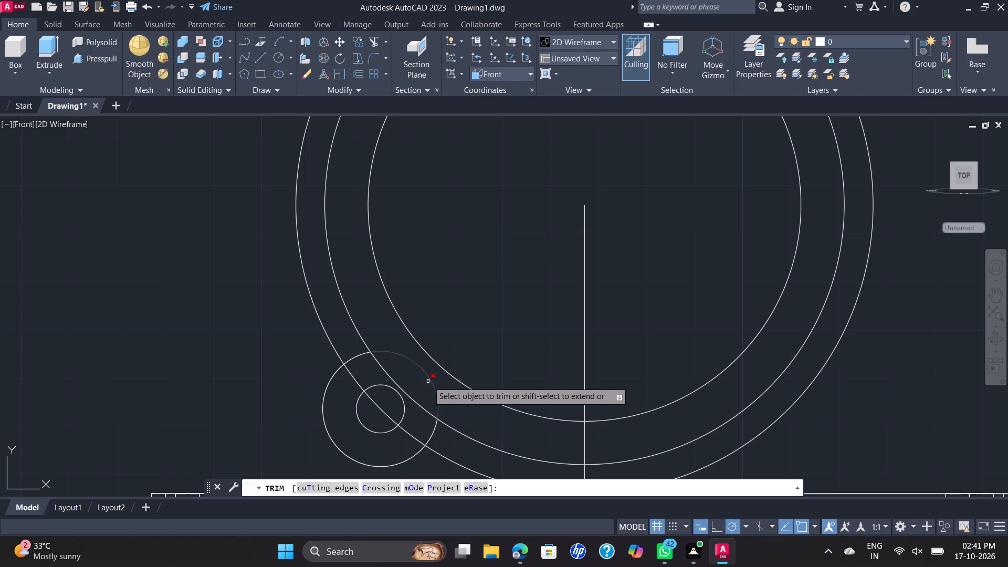
{"action": "left_click", "coordinate": [397, 383]}
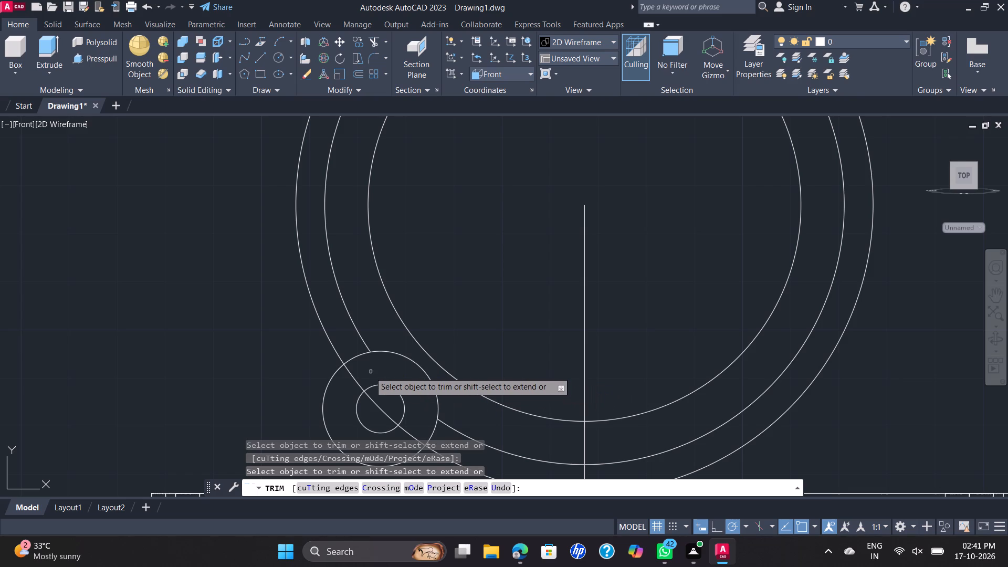
{"action": "left_click", "coordinate": [355, 380]}
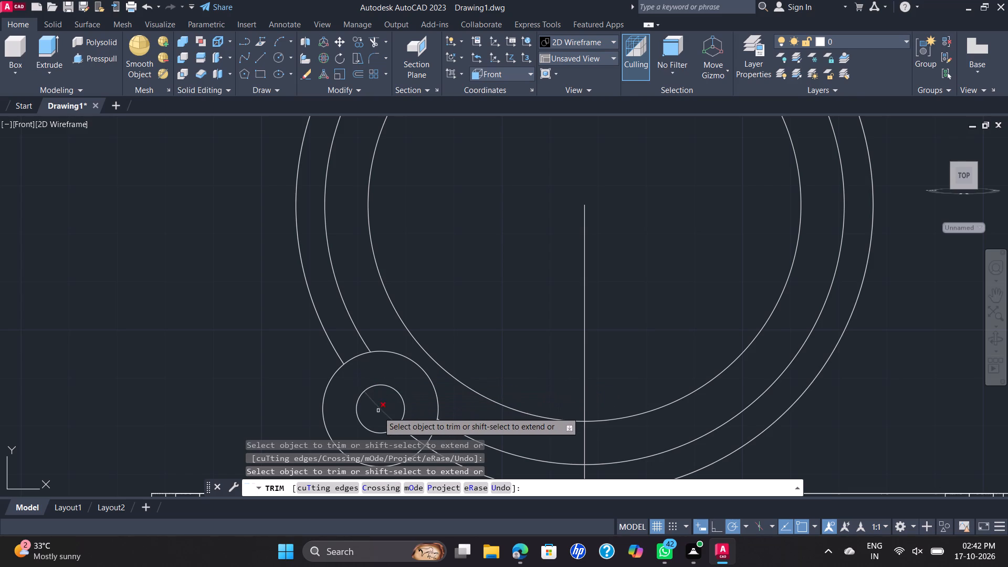
{"action": "left_click", "coordinate": [383, 411]}
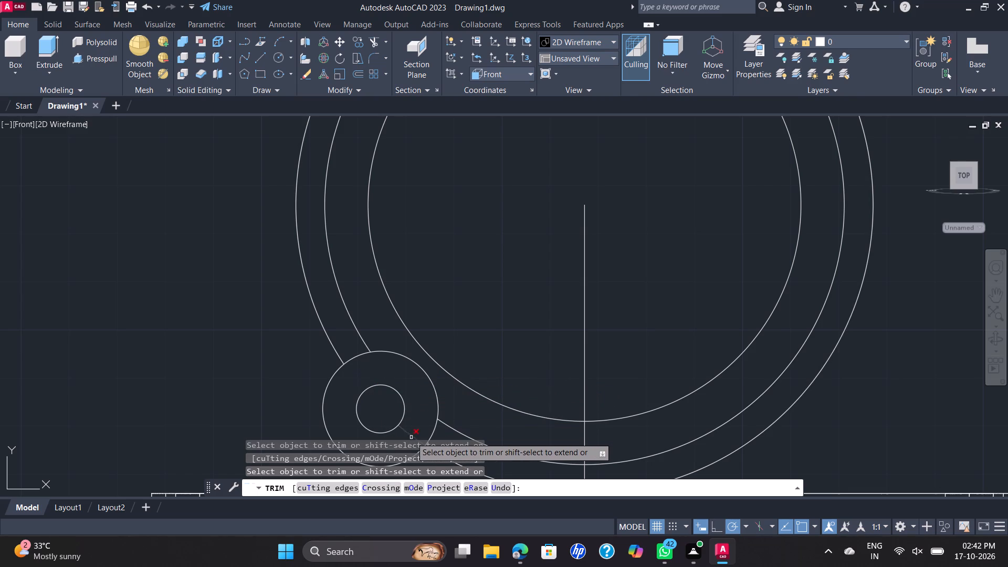
{"action": "left_click", "coordinate": [411, 437]}
Trim away the middle and outermost circle arcs that cross the upper lug and its hole.
{"action": "scroll", "coordinate": [422, 416], "scroll_direction": "down", "scroll_amount": 2}
{"action": "scroll", "coordinate": [561, 262], "scroll_direction": "up", "scroll_amount": 1}
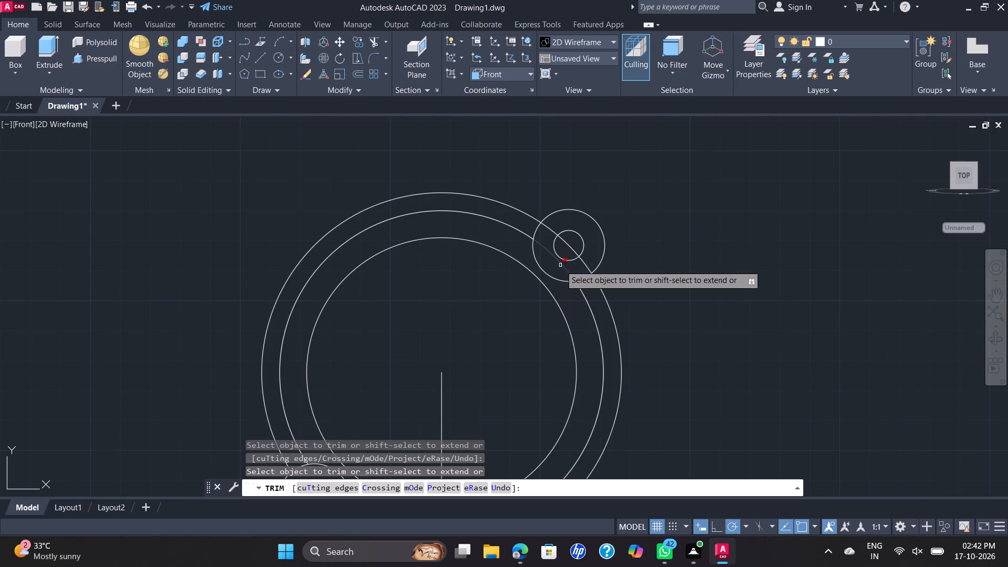
{"action": "left_click", "coordinate": [560, 265]}
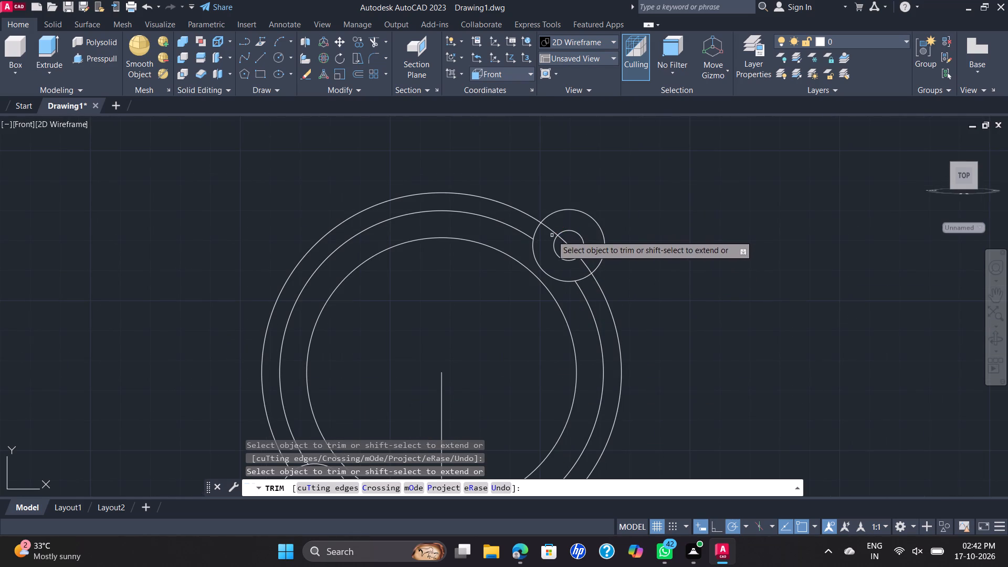
{"action": "left_click", "coordinate": [551, 232]}
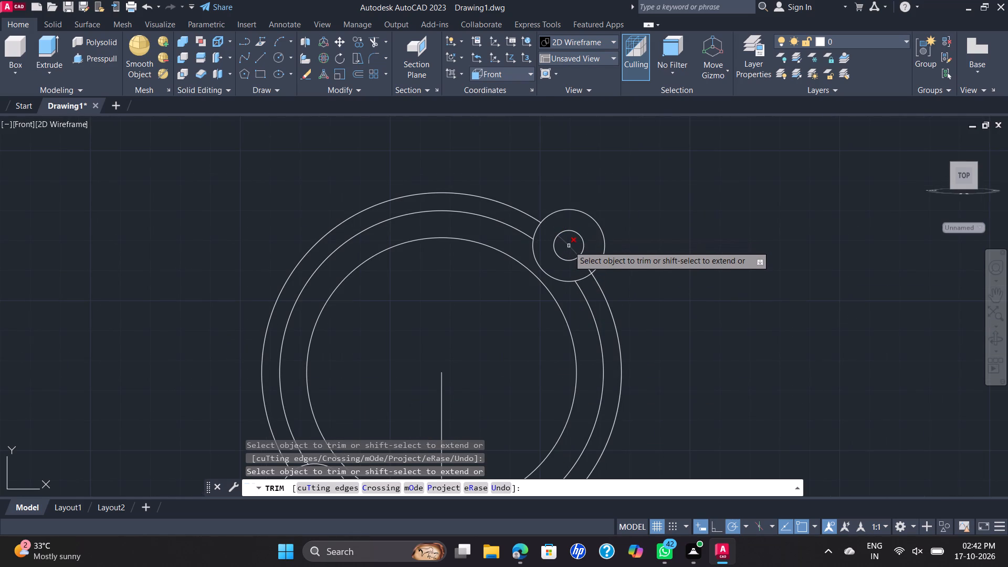
{"action": "left_click", "coordinate": [569, 246]}
{"action": "left_click", "coordinate": [584, 262]}
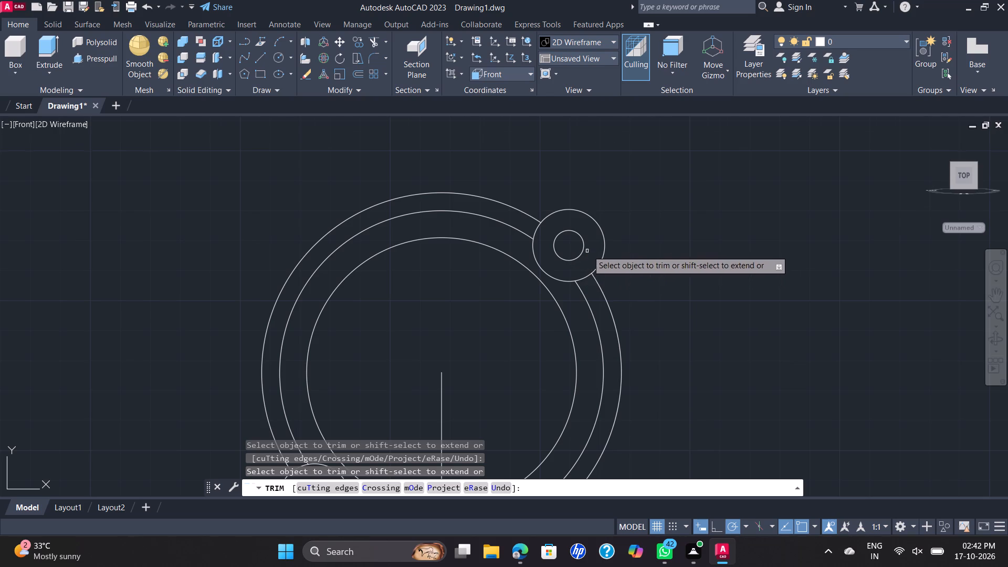
{"action": "scroll", "coordinate": [589, 248], "scroll_direction": "down", "scroll_amount": 1}
{"action": "middle_click_drag", "start_coordinate": [587, 240], "coordinate": [631, 178]}
{"action": "key", "text": "Escape"}
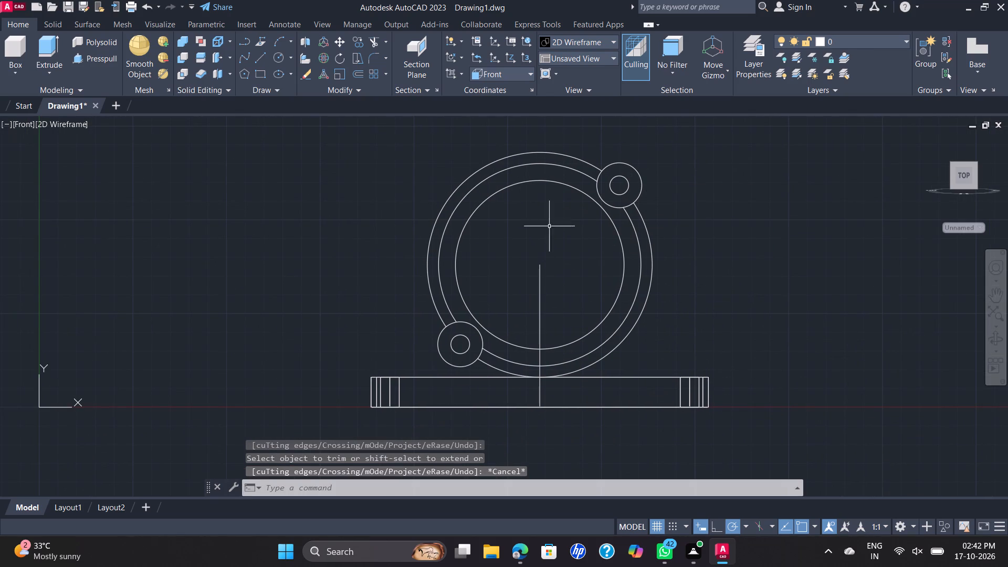
Draw connected lines from the circles' centre: 12.5 to the right, 25 back to the left, and down to the base plate's top edge.
{"action": "left_click", "coordinate": [261, 56]}
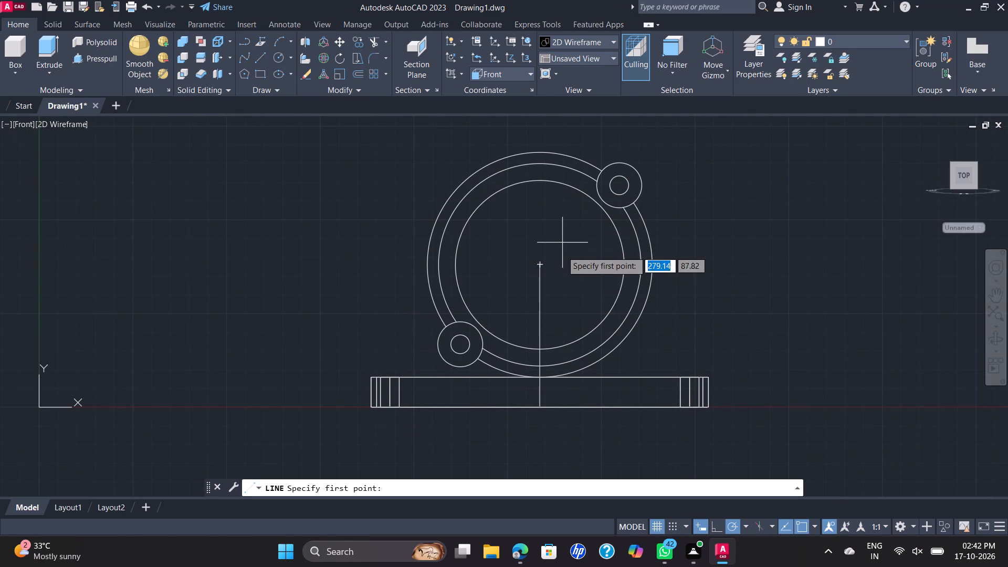
{"action": "left_click", "coordinate": [538, 266]}
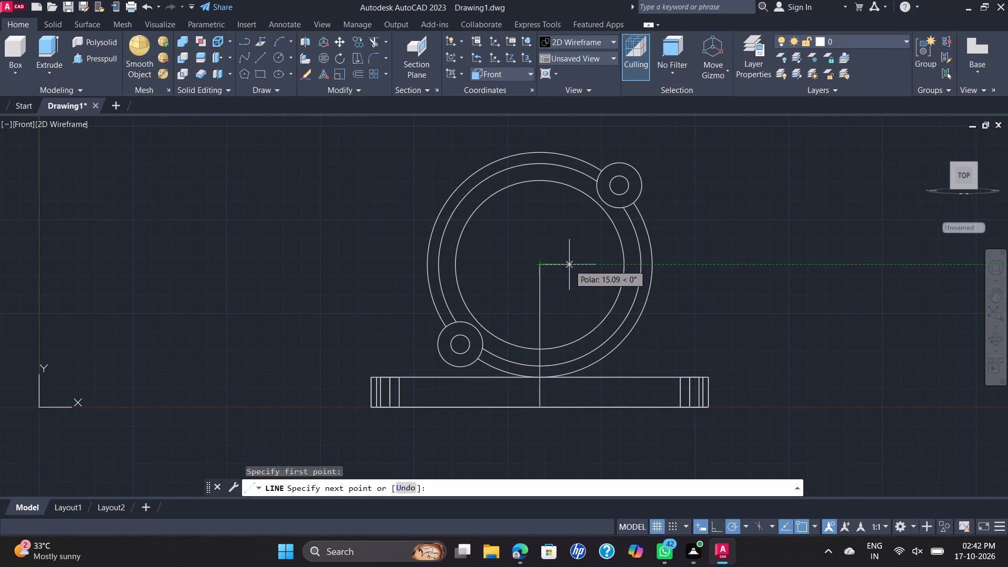
{"action": "type", "text": "12.5"}
{"action": "key", "text": "Return"}
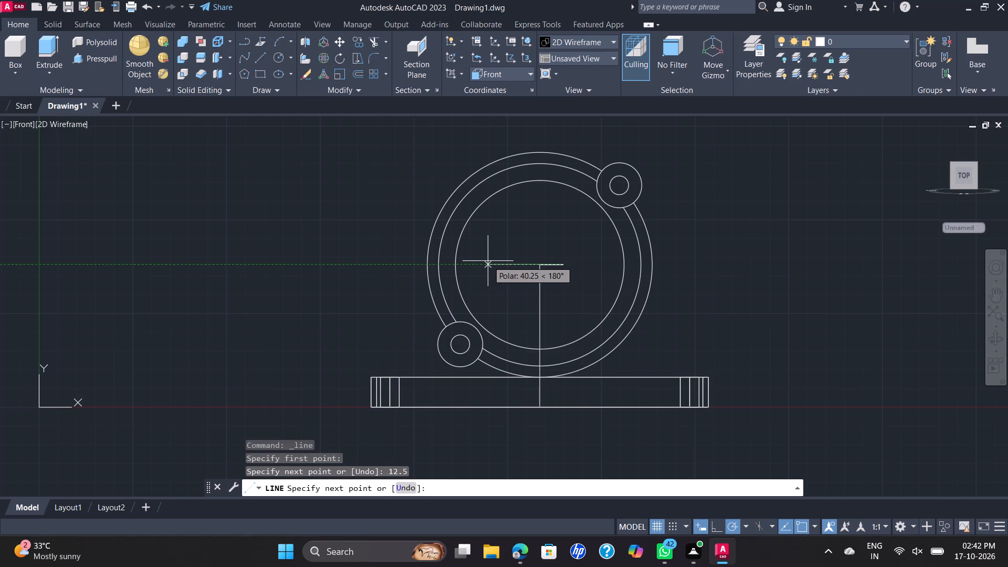
{"action": "type", "text": "25"}
{"action": "key", "text": "Return"}
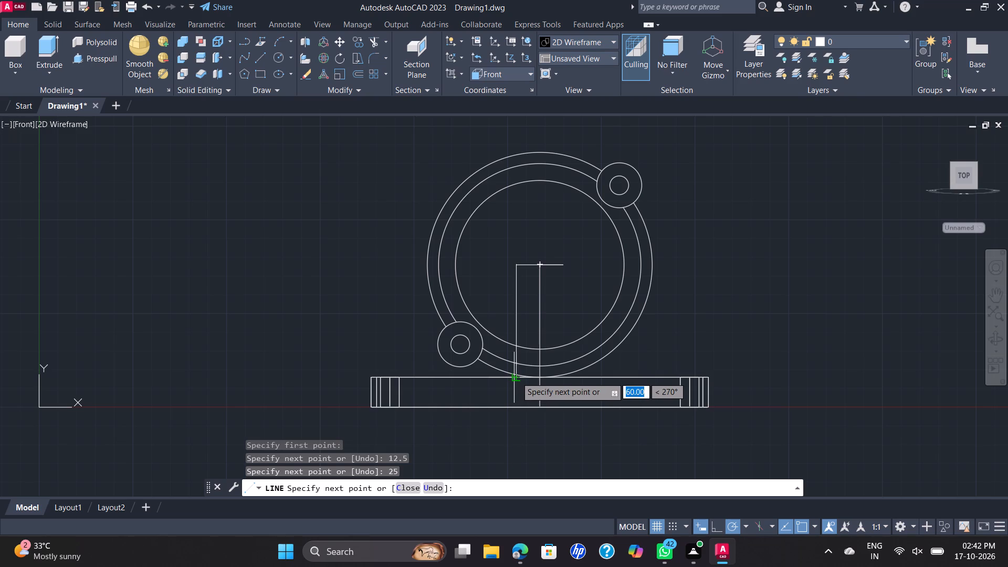
{"action": "scroll", "coordinate": [516, 377], "scroll_direction": "up", "scroll_amount": 2}
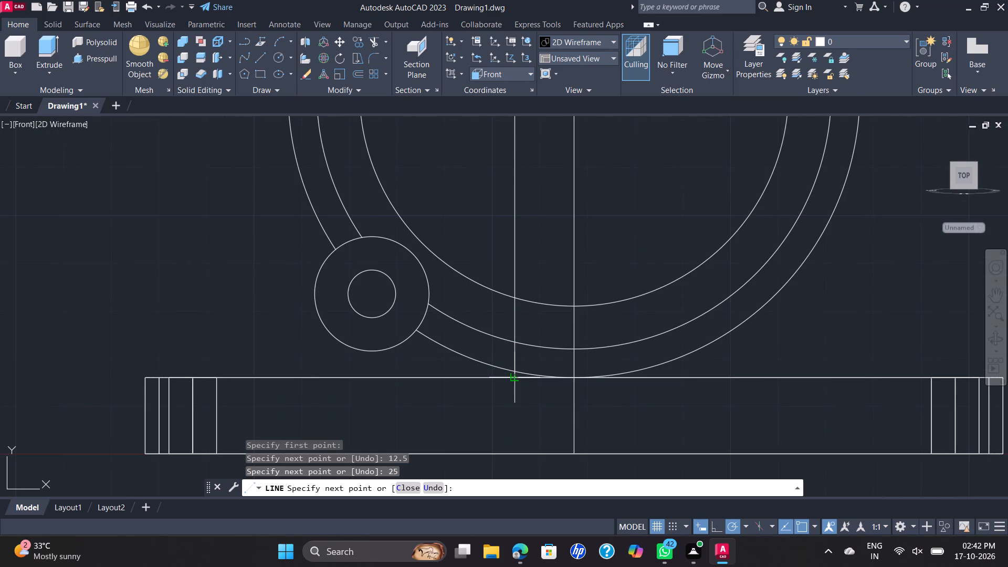
{"action": "left_click", "coordinate": [517, 375]}
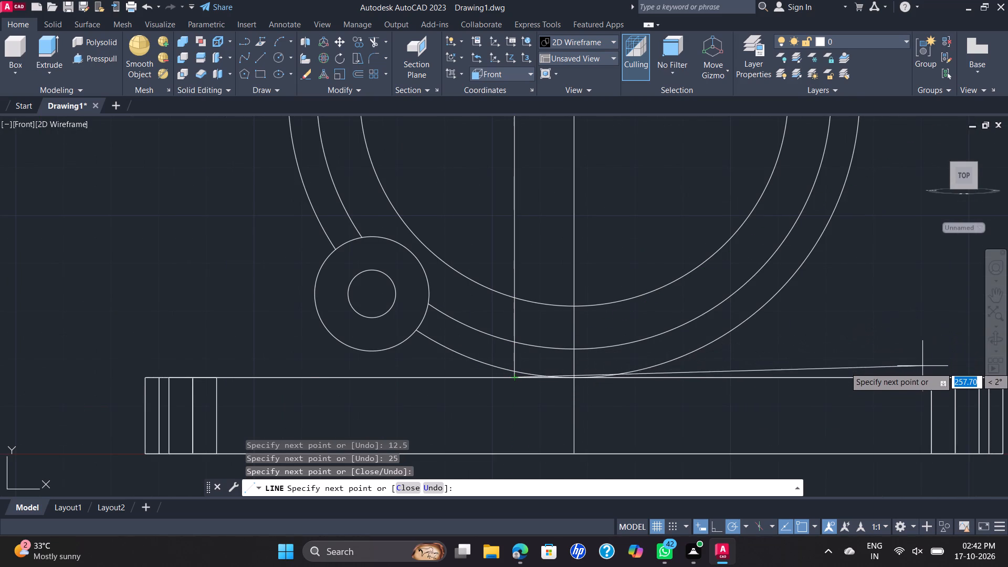
Close the support rectangle with a 25-long line along the plate's top edge and a vertical line up to the top line's right end.
{"action": "middle_click_drag", "start_coordinate": [927, 377], "coordinate": [790, 358]}
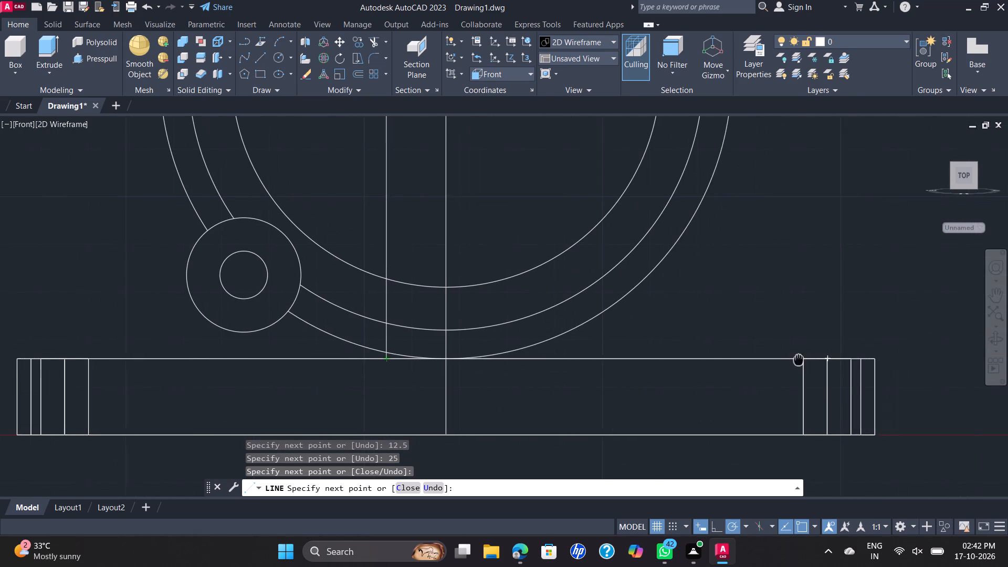
{"action": "middle_click_drag", "start_coordinate": [790, 358], "coordinate": [788, 357]}
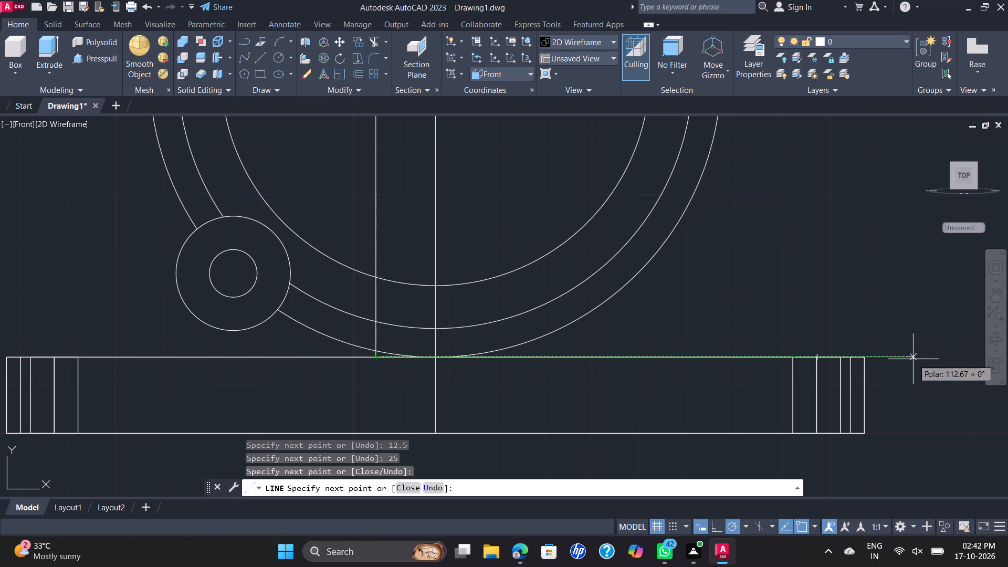
{"action": "type", "text": "25"}
{"action": "key", "text": "Return"}
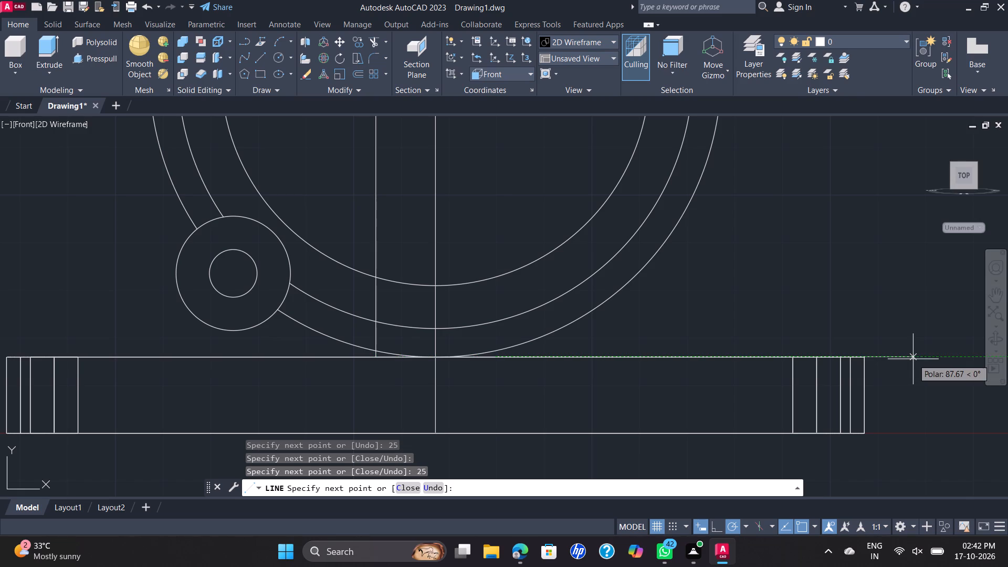
{"action": "scroll", "coordinate": [417, 243], "scroll_direction": "down", "scroll_amount": 3}
{"action": "middle_click_drag", "start_coordinate": [427, 240], "coordinate": [451, 329]}
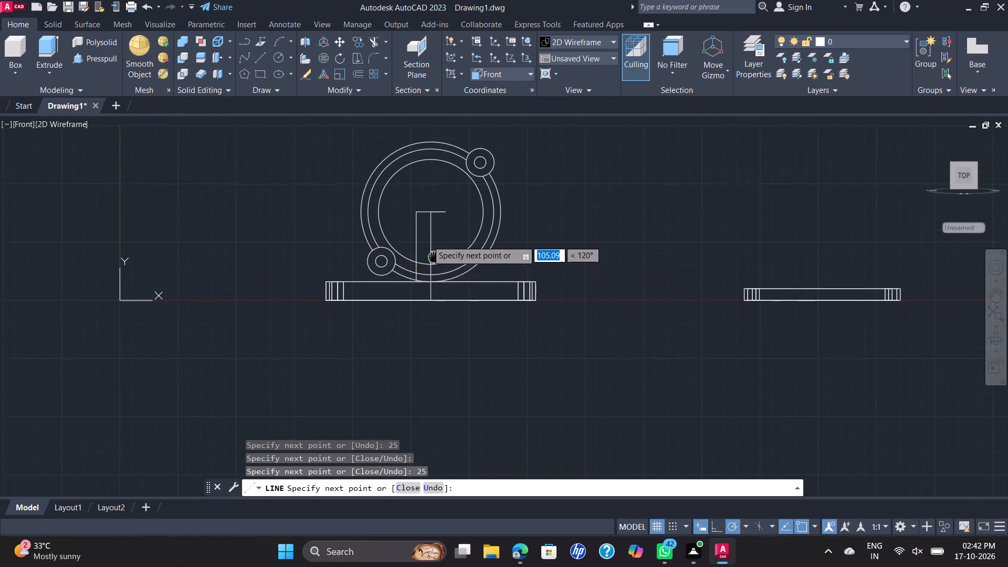
{"action": "middle_click_drag", "start_coordinate": [451, 329], "coordinate": [470, 398]}
{"action": "scroll", "coordinate": [482, 387], "scroll_direction": "up", "scroll_amount": 3}
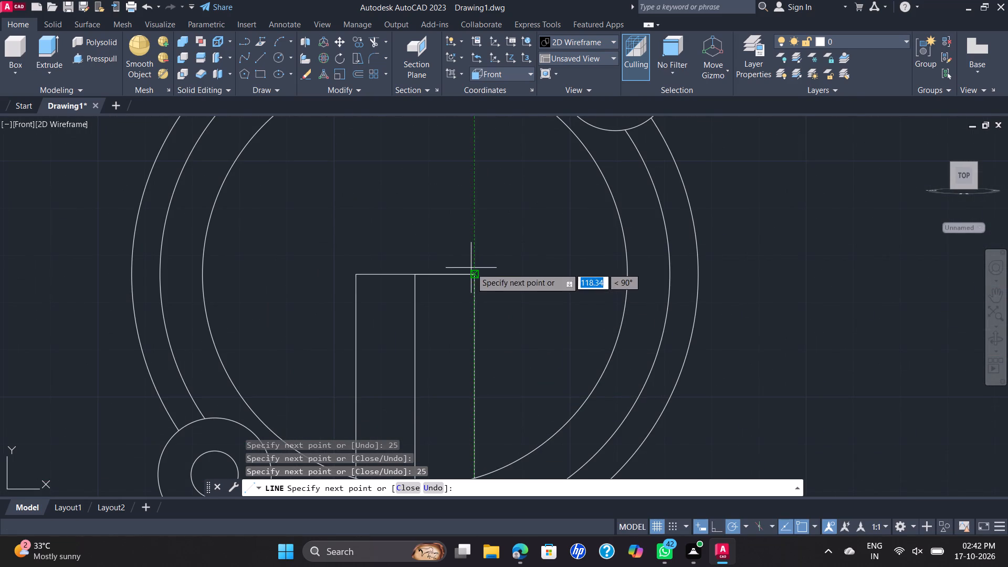
{"action": "left_click", "coordinate": [475, 276]}
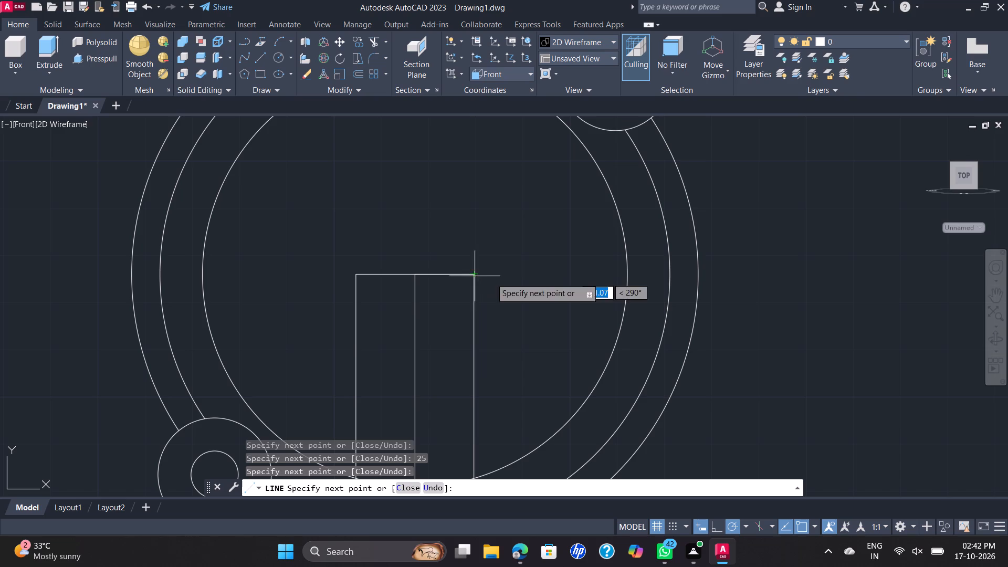
{"action": "key", "text": "Escape"}
Trim away the outermost circle's arc between the support's left side line and the vertical centre line.
{"action": "scroll", "coordinate": [521, 279], "scroll_direction": "down", "scroll_amount": 3}
{"action": "middle_click_drag", "start_coordinate": [521, 283], "coordinate": [555, 232]}
{"action": "scroll", "coordinate": [551, 237], "scroll_direction": "up", "scroll_amount": 1}
{"action": "key", "text": "t"}
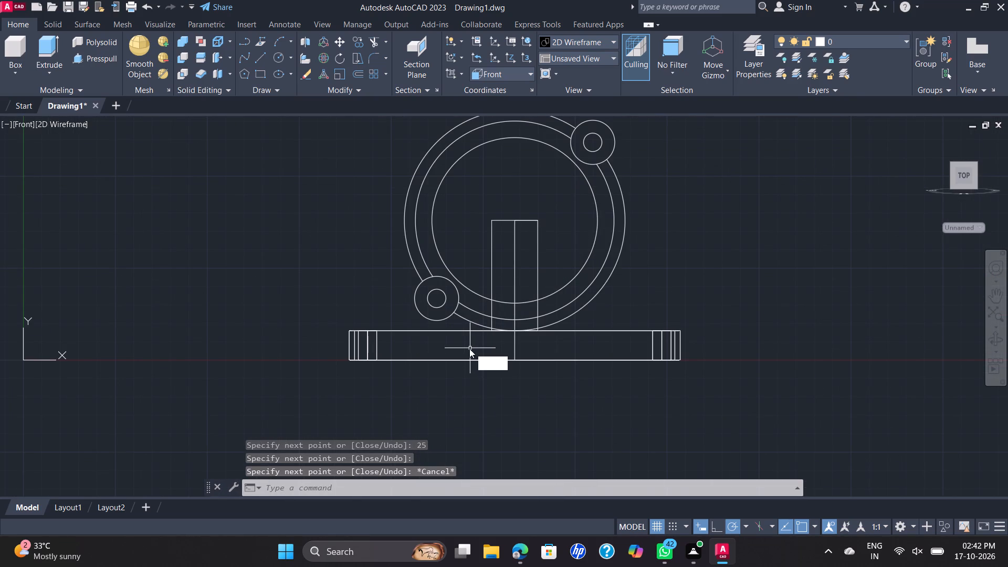
{"action": "key", "text": "r"}
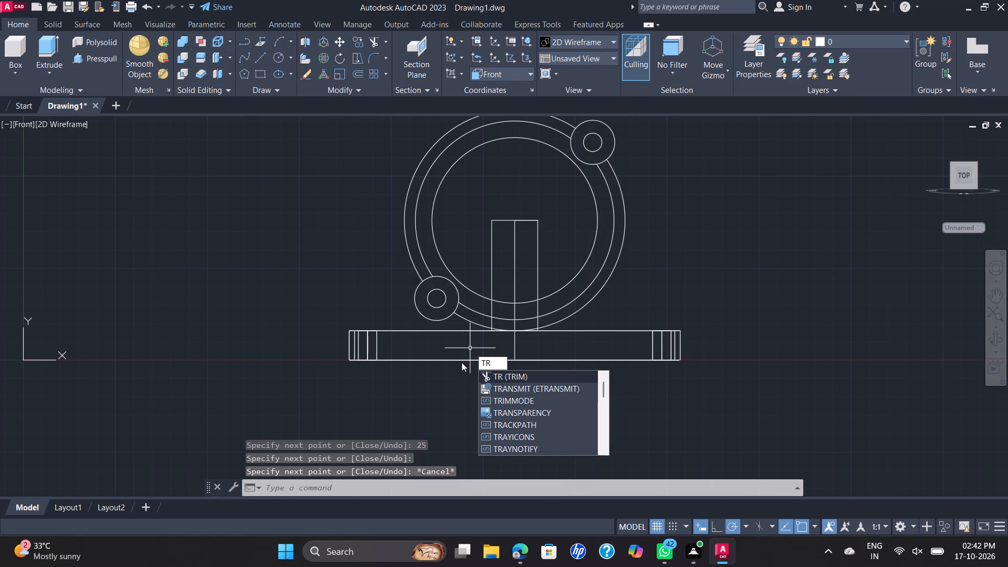
{"action": "key", "text": "Return"}
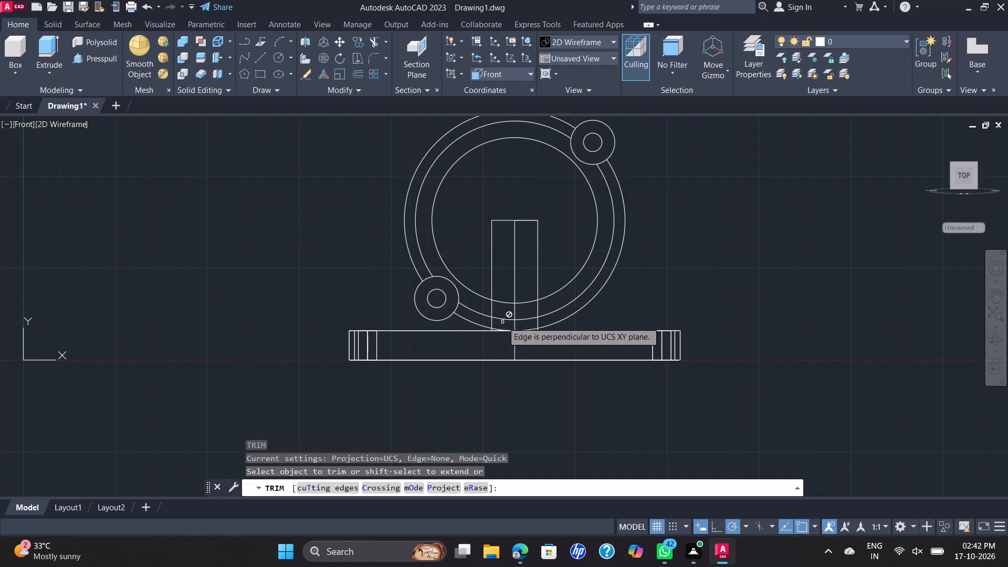
{"action": "scroll", "coordinate": [501, 323], "scroll_direction": "up", "scroll_amount": 3}
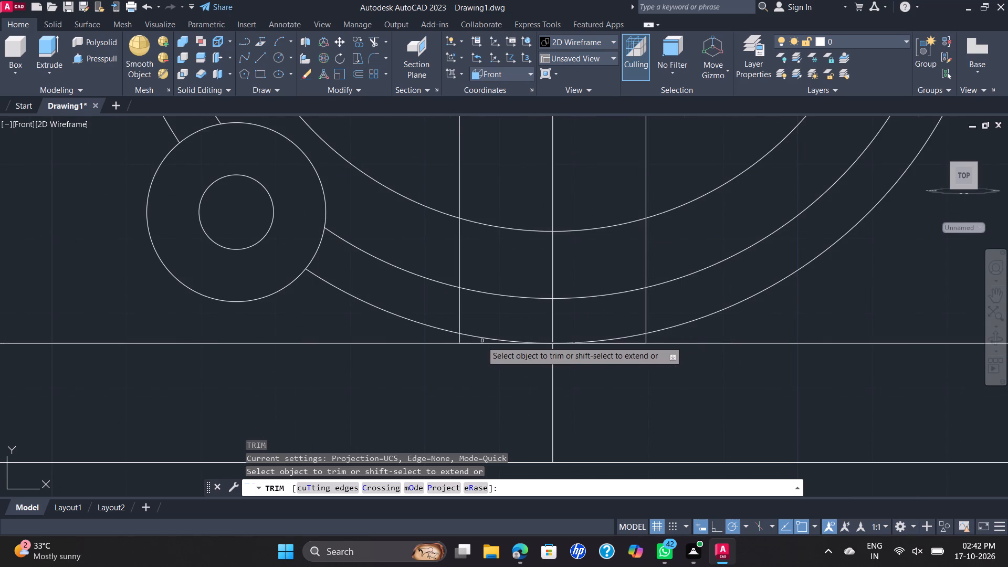
{"action": "scroll", "coordinate": [477, 337], "scroll_direction": "up", "scroll_amount": 1}
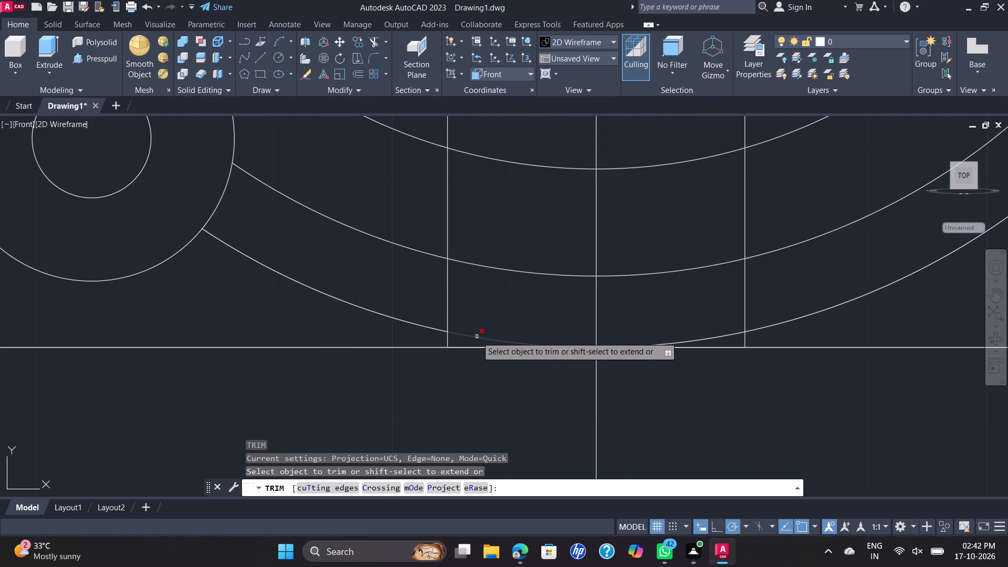
{"action": "left_click", "coordinate": [477, 337]}
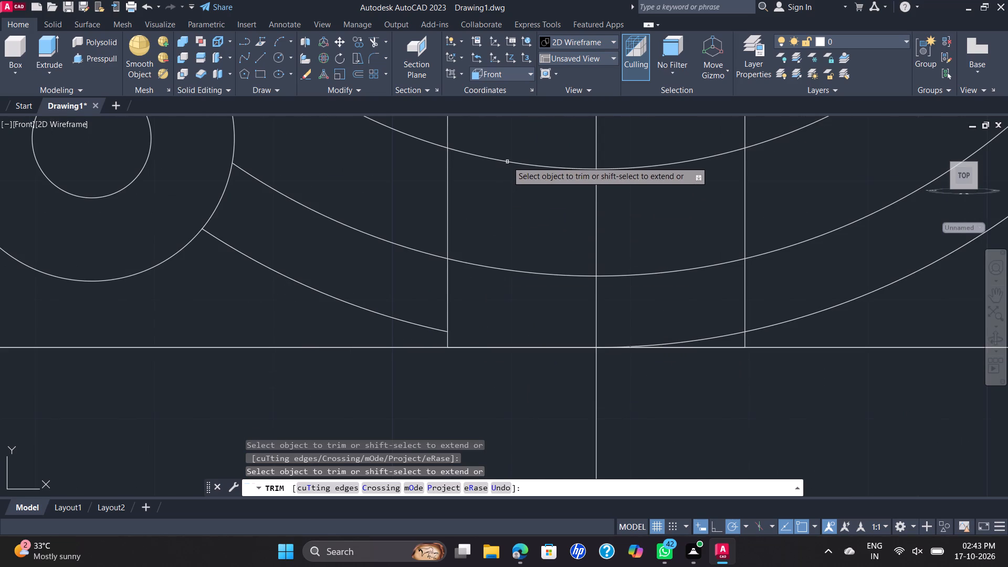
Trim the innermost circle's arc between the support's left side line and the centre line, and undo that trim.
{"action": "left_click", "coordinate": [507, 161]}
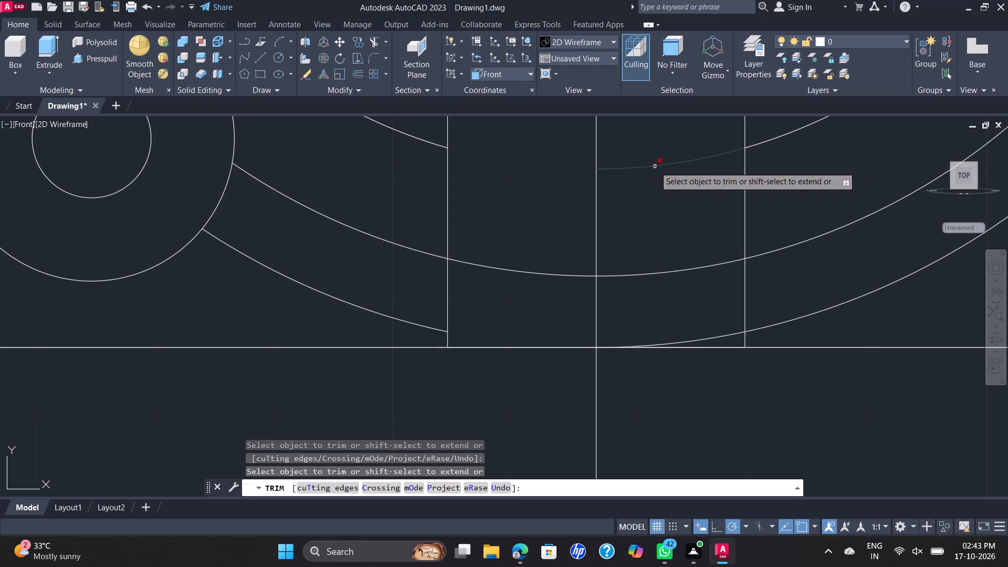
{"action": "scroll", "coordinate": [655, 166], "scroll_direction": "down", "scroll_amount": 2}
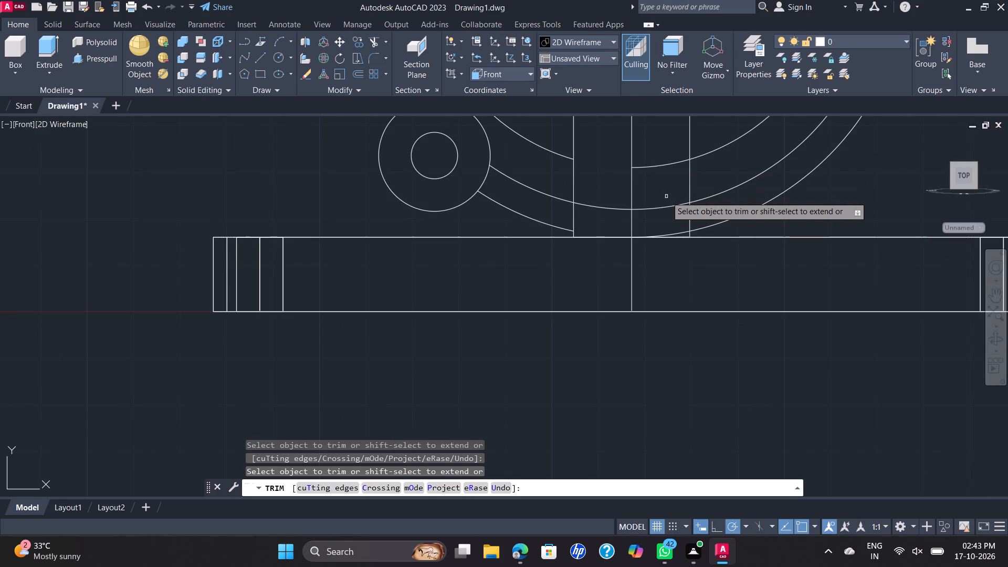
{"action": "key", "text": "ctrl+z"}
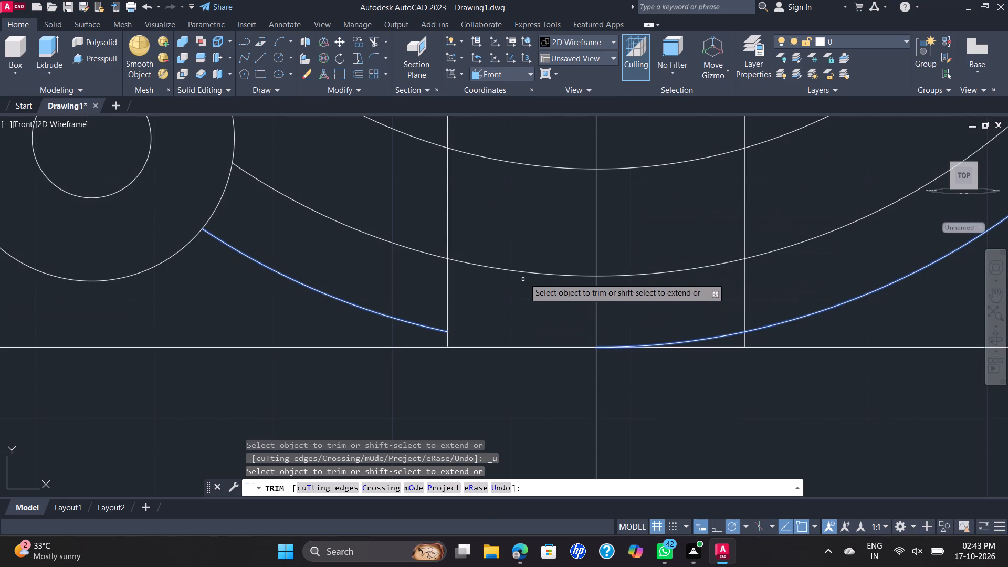
Trim away the middle circle's arcs between the support's two side lines, on both sides of the centre line.
{"action": "left_click", "coordinate": [531, 271]}
{"action": "left_click", "coordinate": [666, 272]}
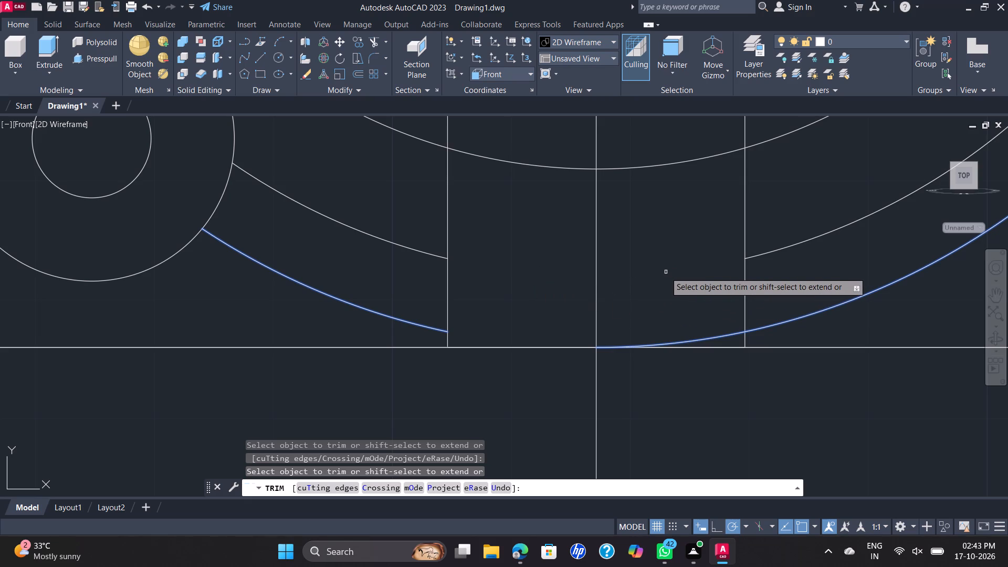
Trim both support side lines between the innermost and middle circles.
{"action": "scroll", "coordinate": [659, 268], "scroll_direction": "down", "scroll_amount": 3}
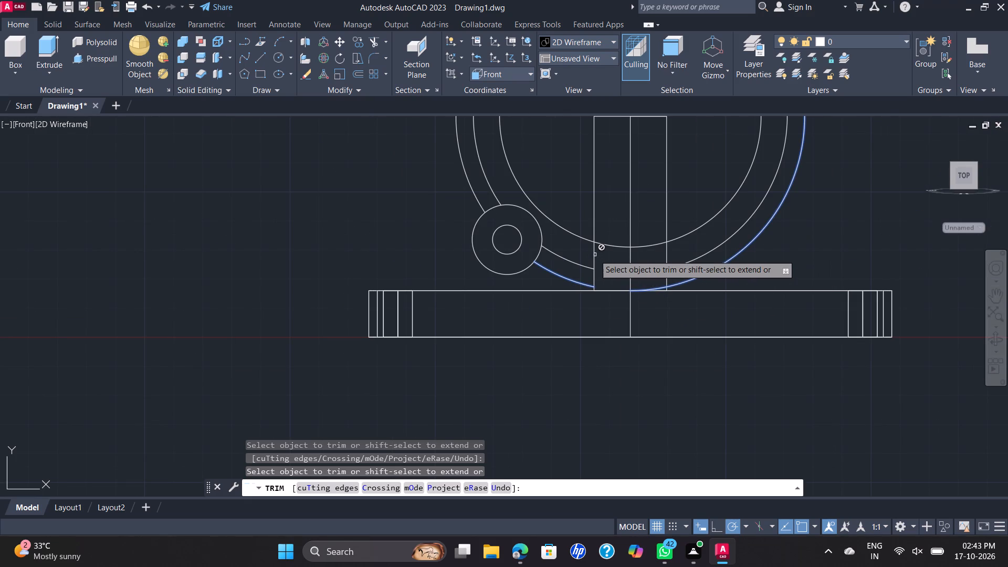
{"action": "scroll", "coordinate": [594, 255], "scroll_direction": "up", "scroll_amount": 5}
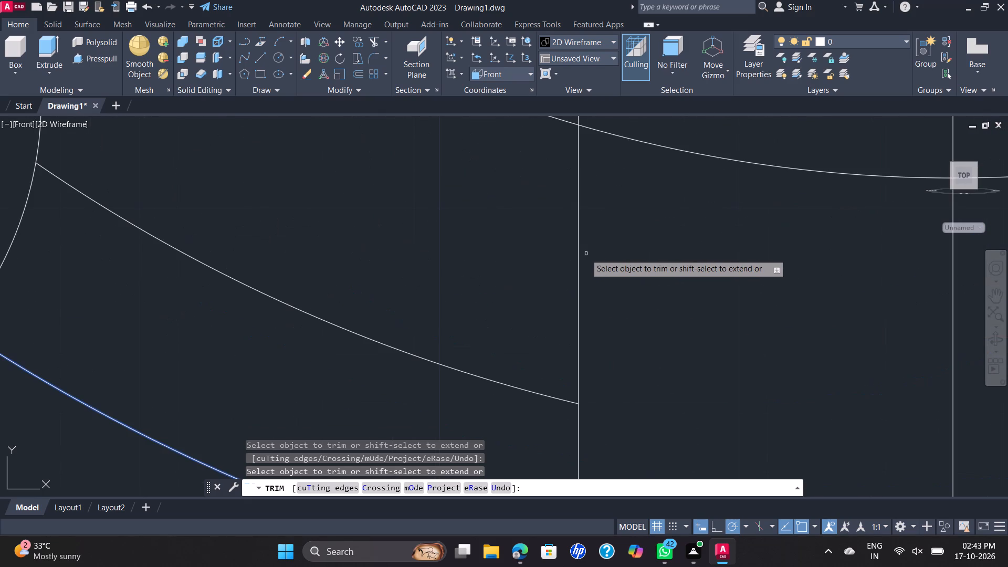
{"action": "left_click", "coordinate": [576, 260]}
{"action": "scroll", "coordinate": [576, 260], "scroll_direction": "down", "scroll_amount": 3}
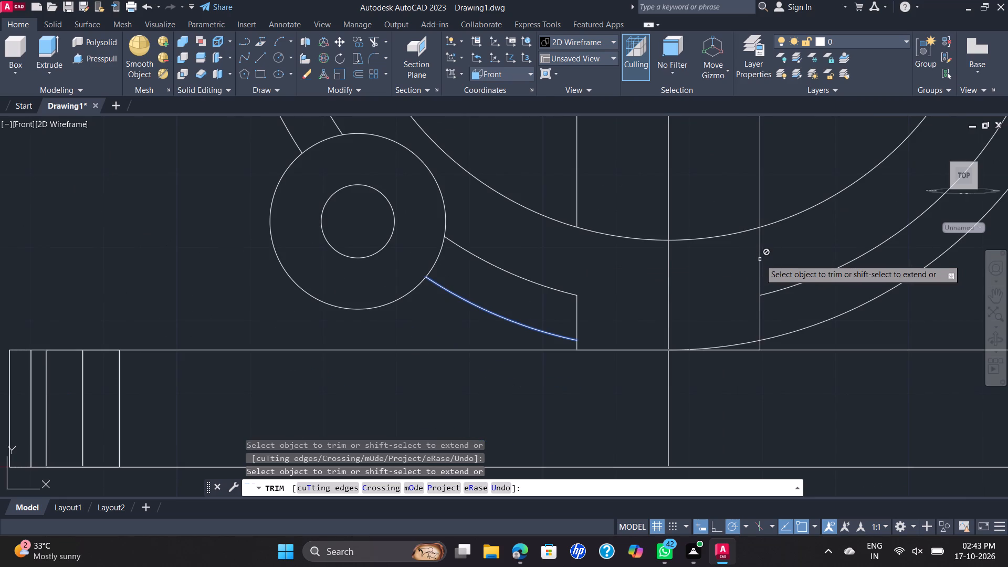
{"action": "scroll", "coordinate": [760, 259], "scroll_direction": "up", "scroll_amount": 2}
{"action": "left_click", "coordinate": [756, 260]}
{"action": "scroll", "coordinate": [756, 260], "scroll_direction": "down", "scroll_amount": 2}
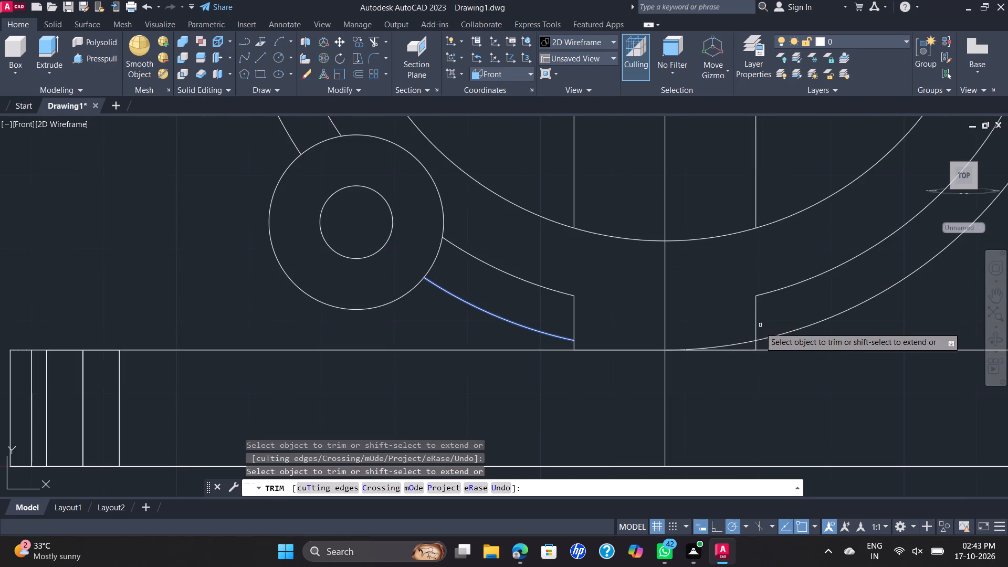
Trim away both side lines' stubs below the outermost circle and the support's bottom line on both sides of the centre line.
{"action": "scroll", "coordinate": [767, 346], "scroll_direction": "up", "scroll_amount": 3}
{"action": "left_click", "coordinate": [710, 351]}
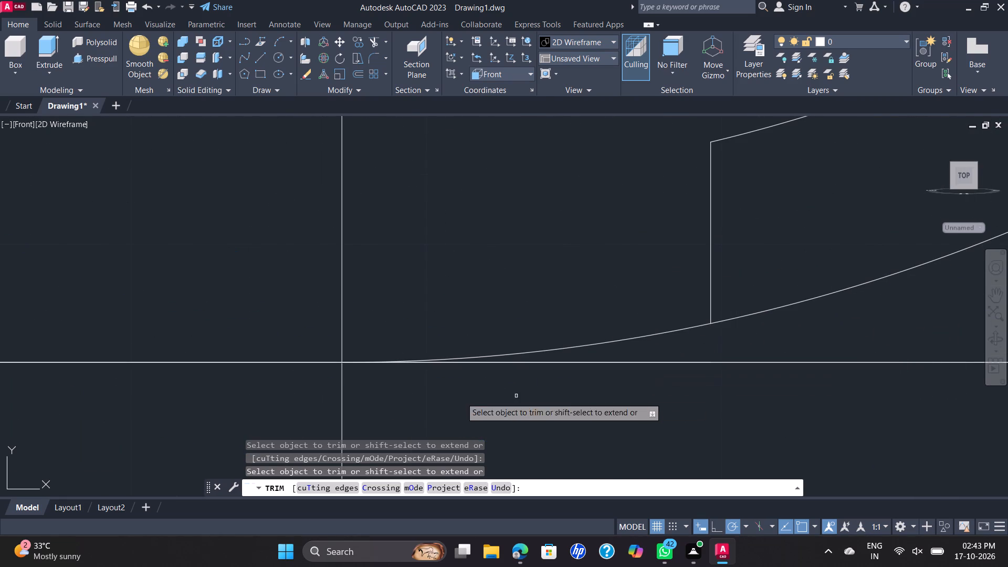
{"action": "scroll", "coordinate": [376, 392], "scroll_direction": "down", "scroll_amount": 3}
{"action": "scroll", "coordinate": [278, 380], "scroll_direction": "up", "scroll_amount": 3}
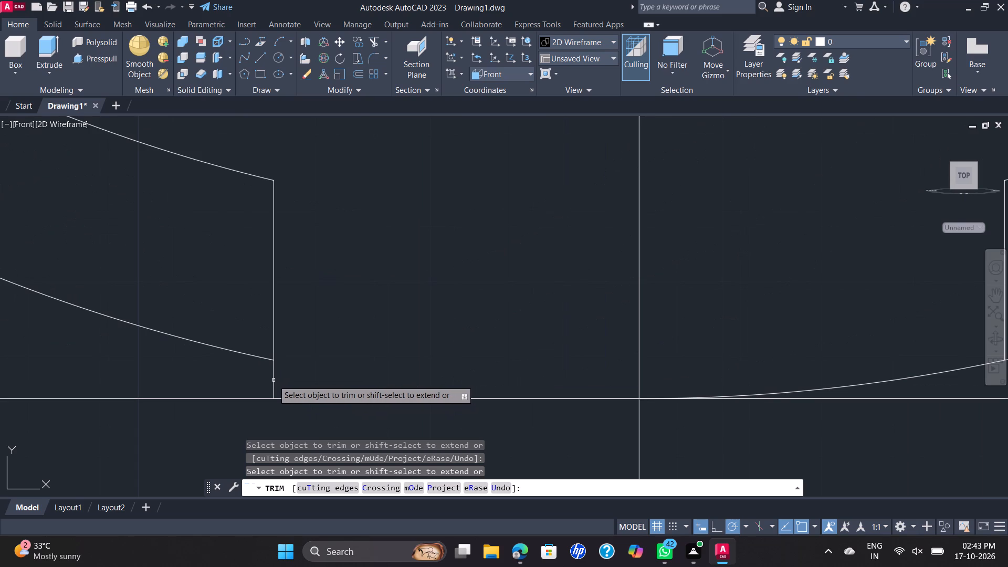
{"action": "left_click", "coordinate": [274, 379]}
{"action": "left_click", "coordinate": [295, 397]}
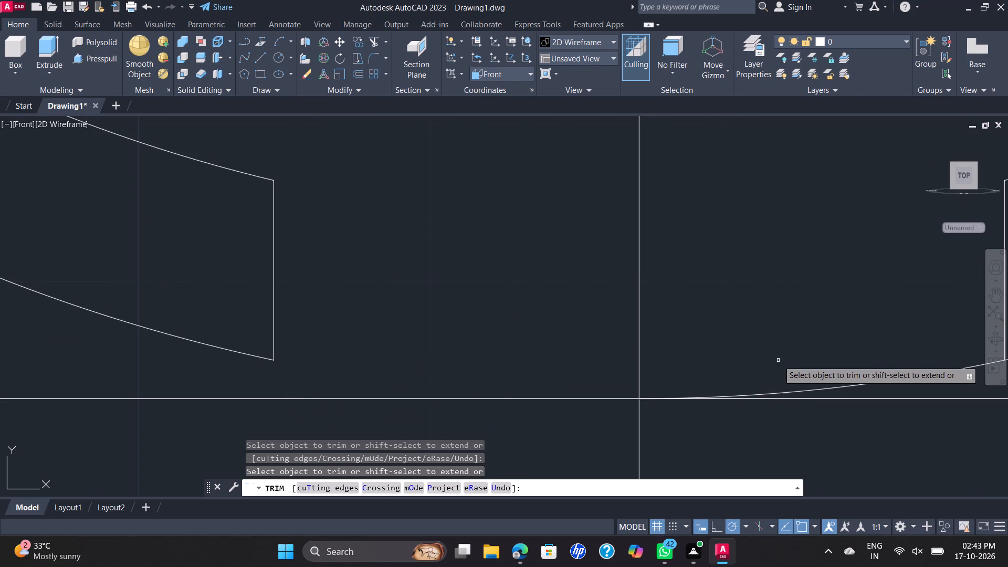
{"action": "left_click", "coordinate": [769, 400]}
Trim away the outermost circle's remaining arc between the centre line and the support's right side line.
{"action": "scroll", "coordinate": [769, 398], "scroll_direction": "down", "scroll_amount": 1}
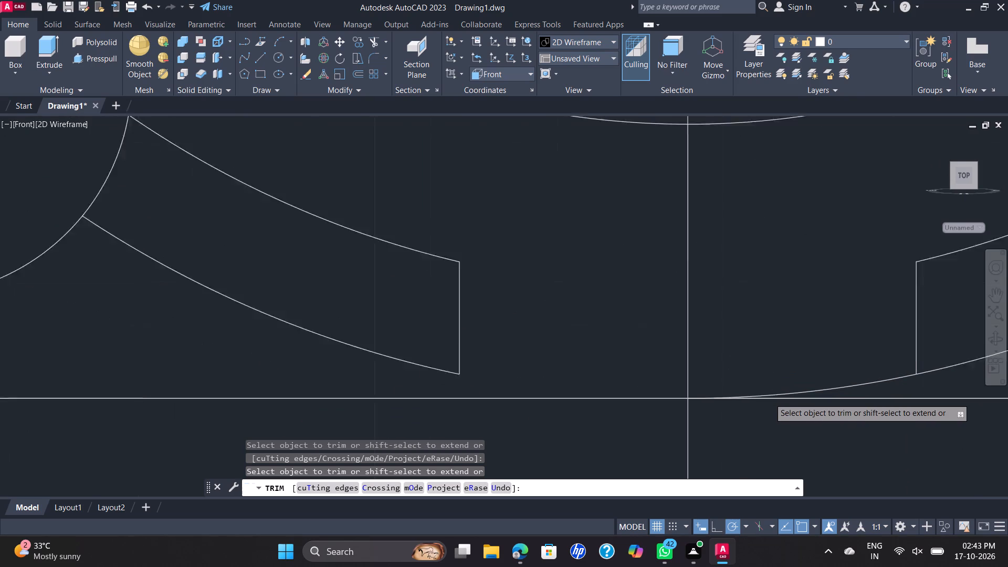
{"action": "scroll", "coordinate": [769, 398], "scroll_direction": "down", "scroll_amount": 1}
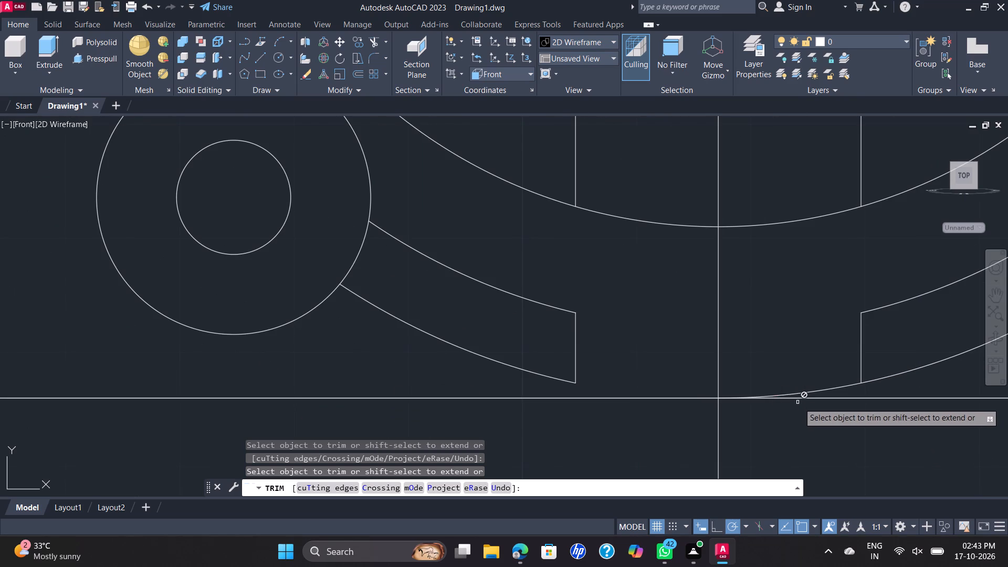
{"action": "scroll", "coordinate": [801, 395], "scroll_direction": "up", "scroll_amount": 2}
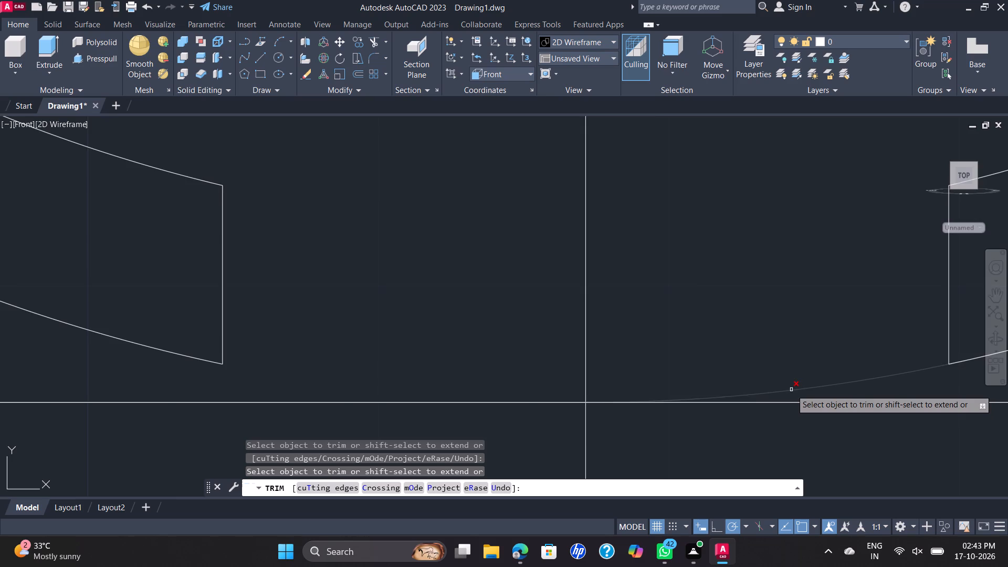
{"action": "scroll", "coordinate": [791, 390], "scroll_direction": "down", "scroll_amount": 3}
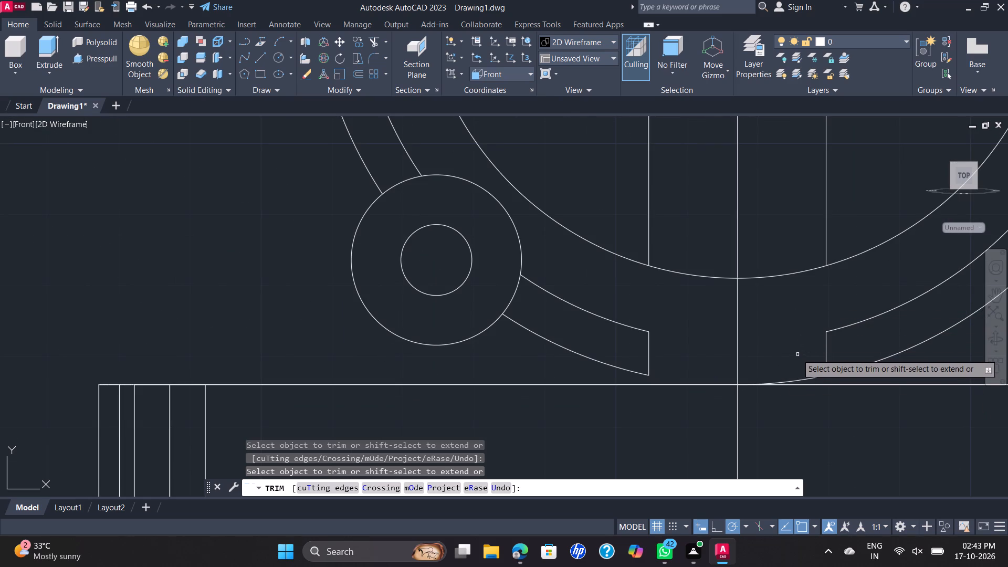
{"action": "left_click", "coordinate": [816, 376]}
{"action": "key", "text": "Escape"}
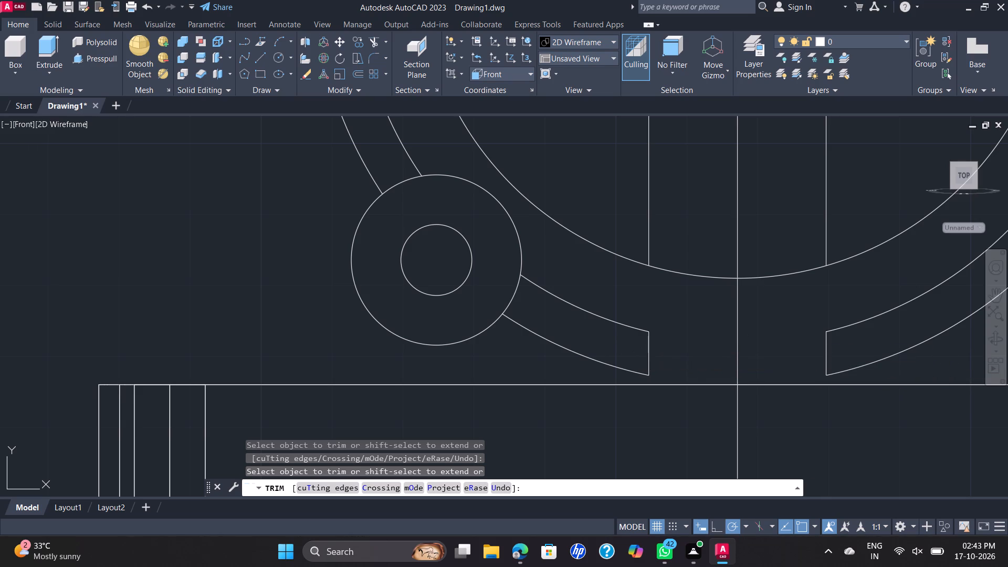
{"action": "scroll", "coordinate": [696, 318], "scroll_direction": "down", "scroll_amount": 2}
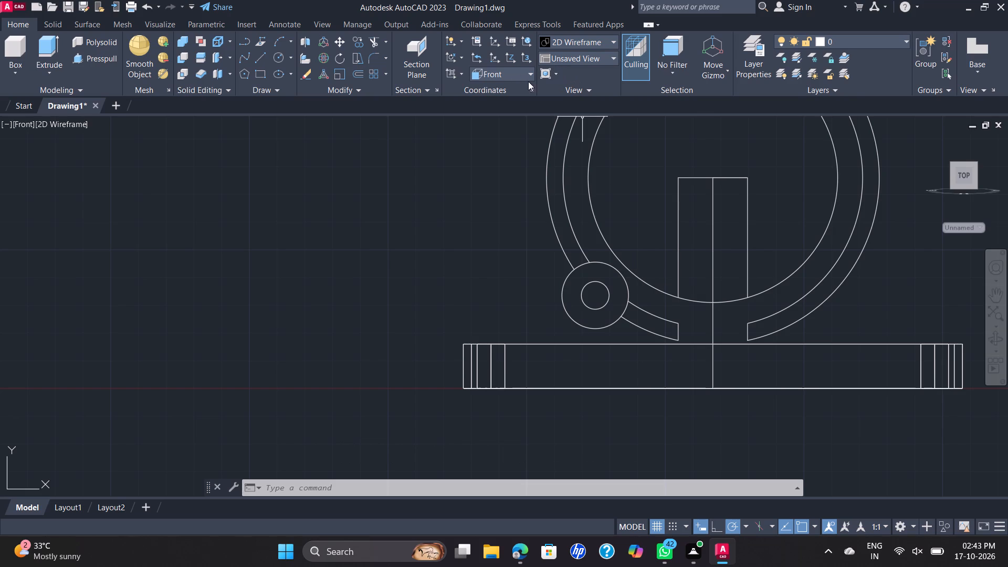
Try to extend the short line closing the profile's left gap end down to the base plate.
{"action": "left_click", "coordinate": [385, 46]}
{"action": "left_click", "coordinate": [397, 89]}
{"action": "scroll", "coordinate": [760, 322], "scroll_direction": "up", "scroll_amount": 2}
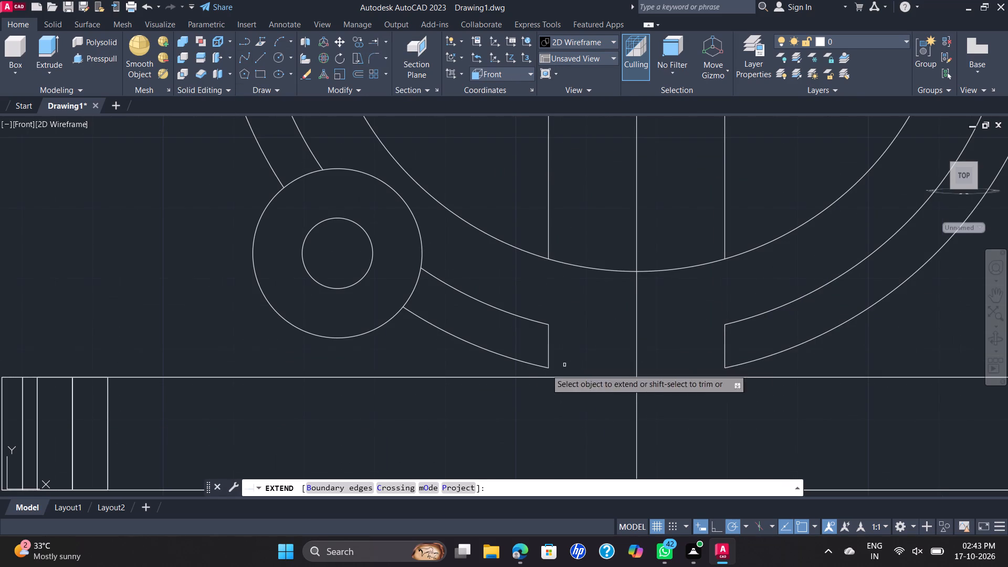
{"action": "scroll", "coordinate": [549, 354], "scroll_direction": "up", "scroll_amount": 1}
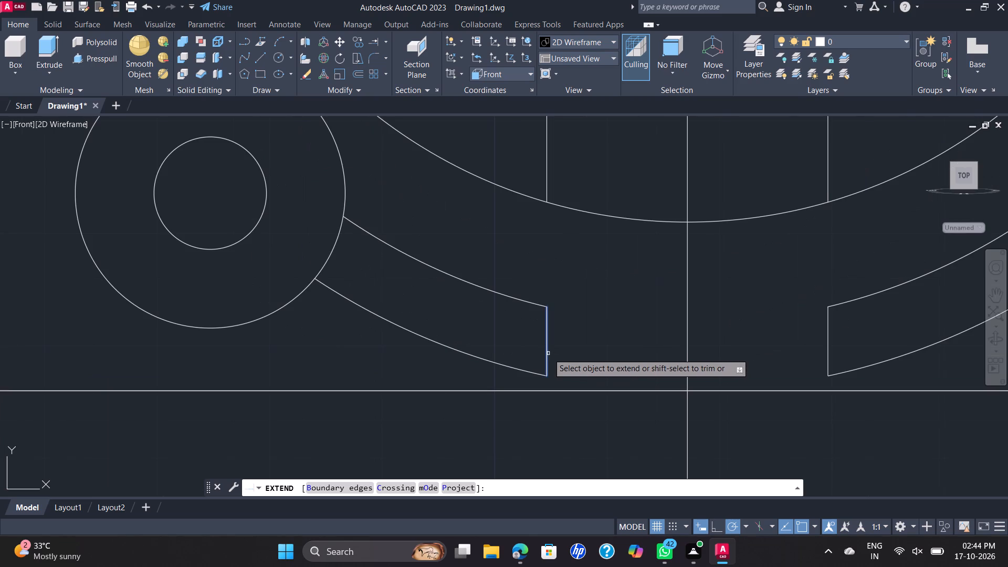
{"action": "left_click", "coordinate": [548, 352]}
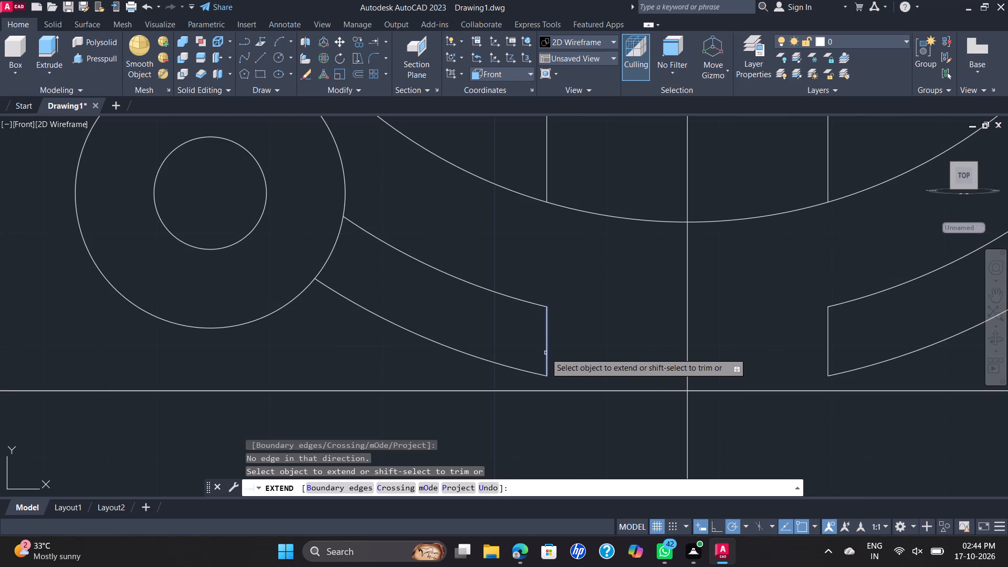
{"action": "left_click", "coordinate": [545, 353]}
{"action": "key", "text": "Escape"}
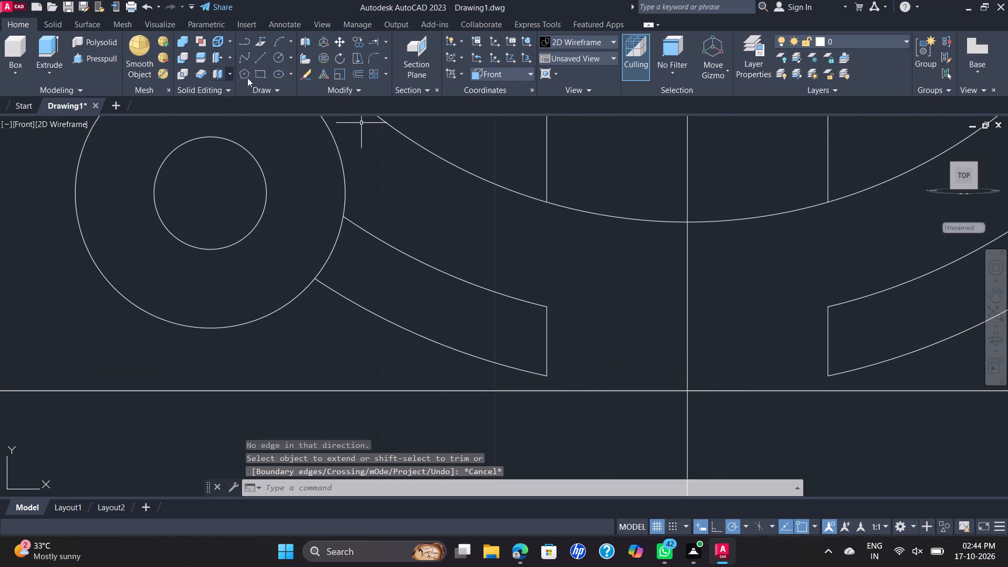
Replace the left gap line with a line from the middle circle's arc end down to the base plate's top edge.
{"action": "left_click", "coordinate": [545, 343]}
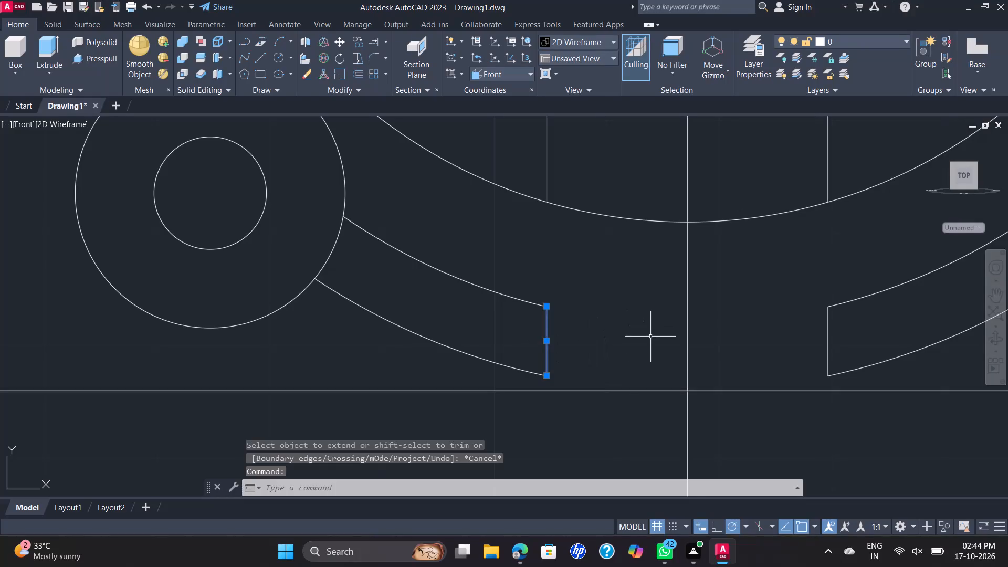
{"action": "key", "text": "Delete"}
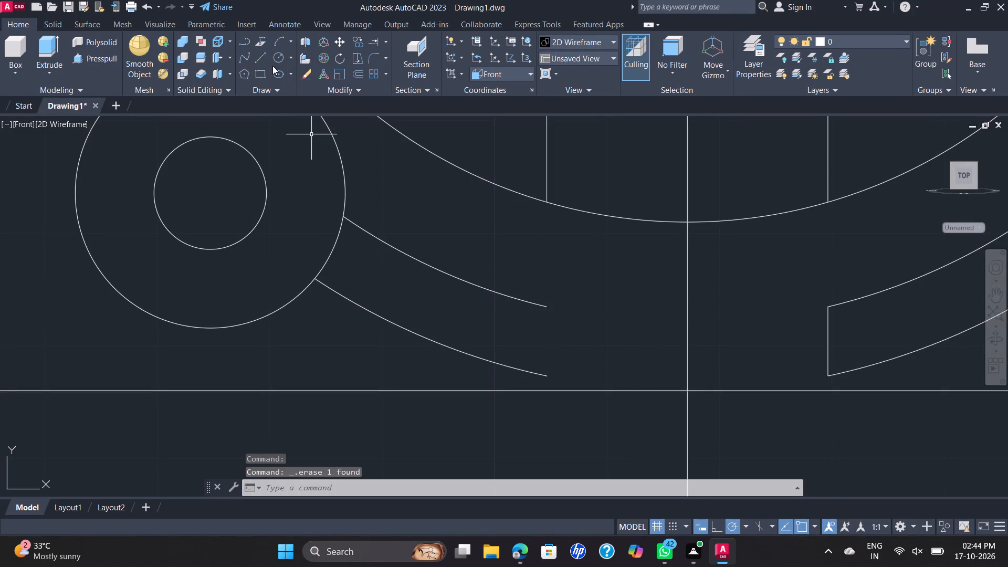
{"action": "left_click", "coordinate": [260, 59]}
{"action": "scroll", "coordinate": [598, 324], "scroll_direction": "up", "scroll_amount": 1}
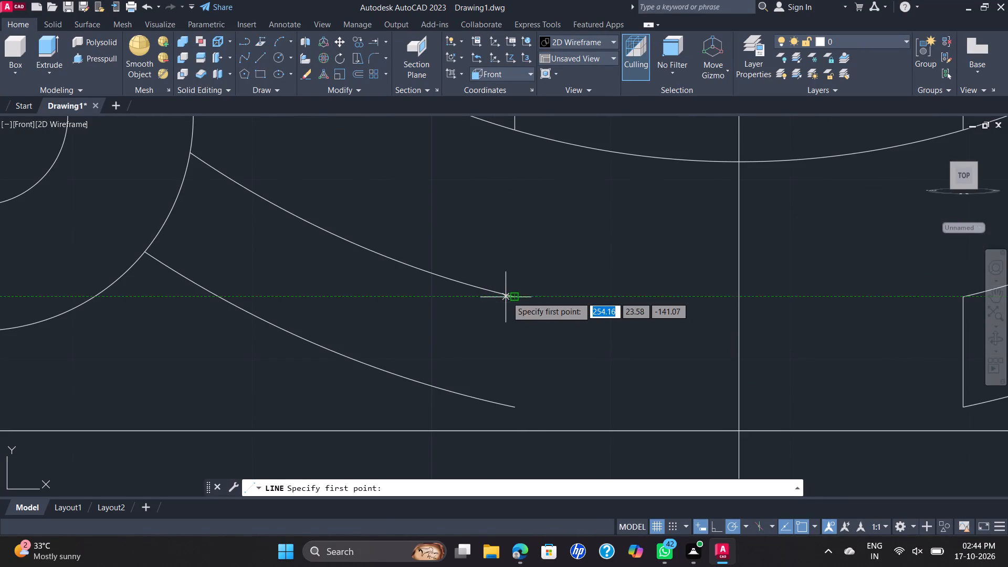
{"action": "left_click", "coordinate": [514, 293]}
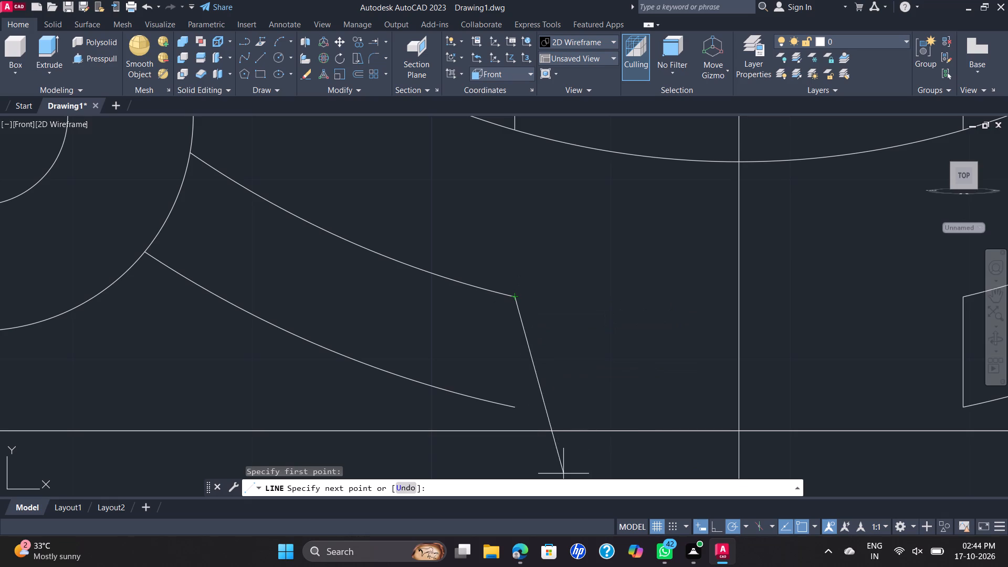
{"action": "left_click", "coordinate": [517, 434]}
{"action": "key", "text": "Escape"}
Replace the right gap line with a line from the middle circle's arc end down to the base plate's top edge.
{"action": "scroll", "coordinate": [634, 375], "scroll_direction": "down", "scroll_amount": 1}
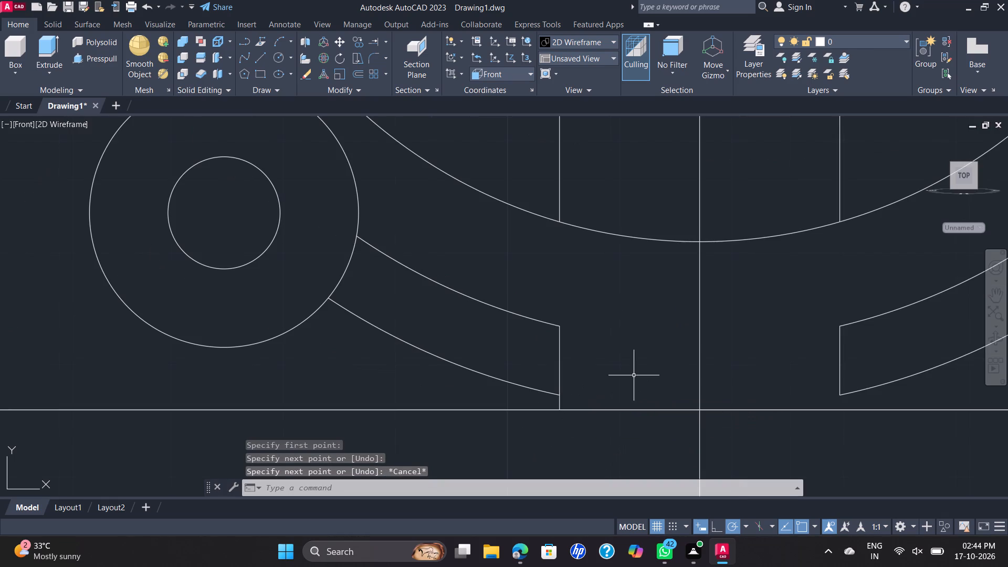
{"action": "scroll", "coordinate": [626, 384], "scroll_direction": "down", "scroll_amount": 1}
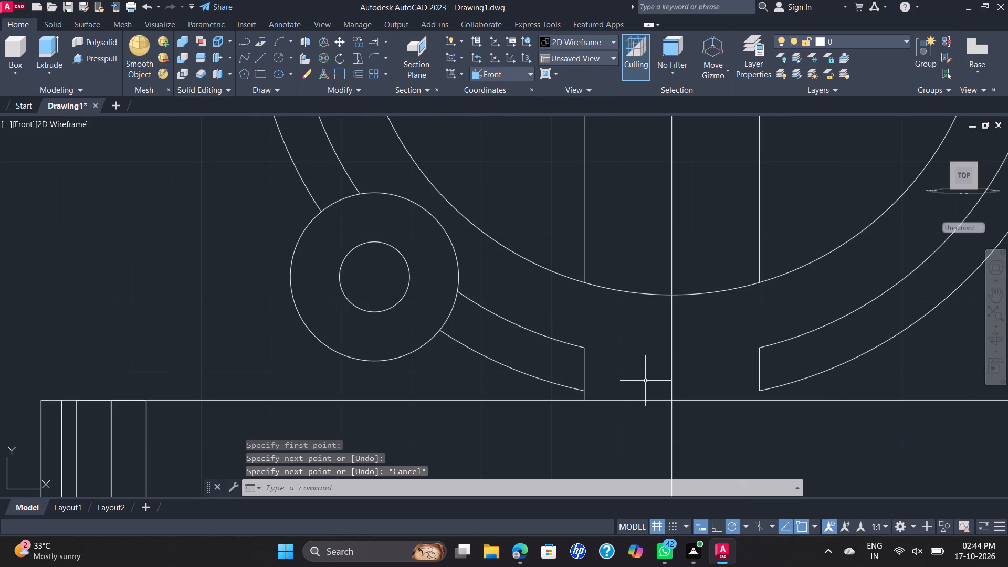
{"action": "middle_click_drag", "start_coordinate": [655, 377], "coordinate": [521, 364]}
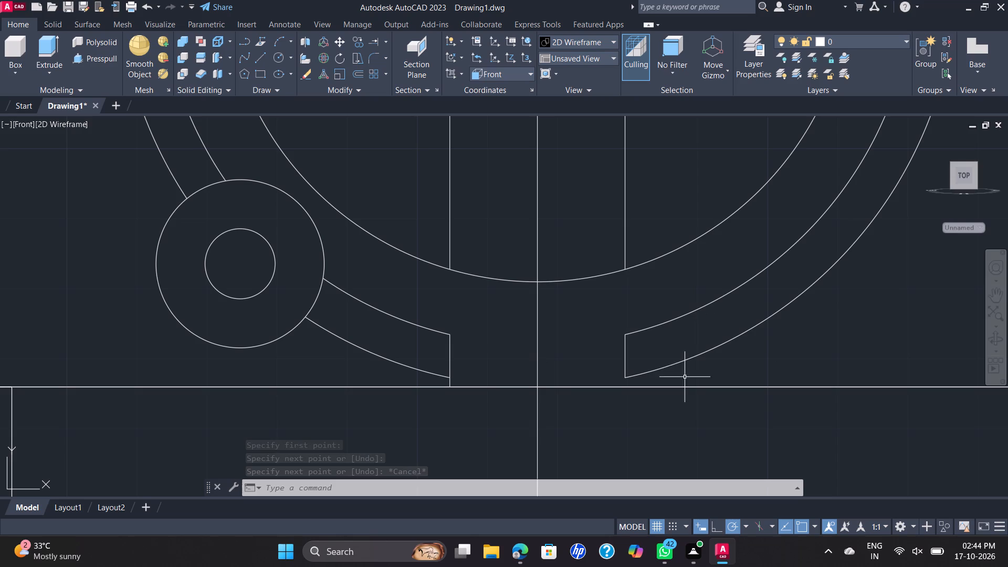
{"action": "left_click", "coordinate": [624, 352]}
{"action": "key", "text": "Delete"}
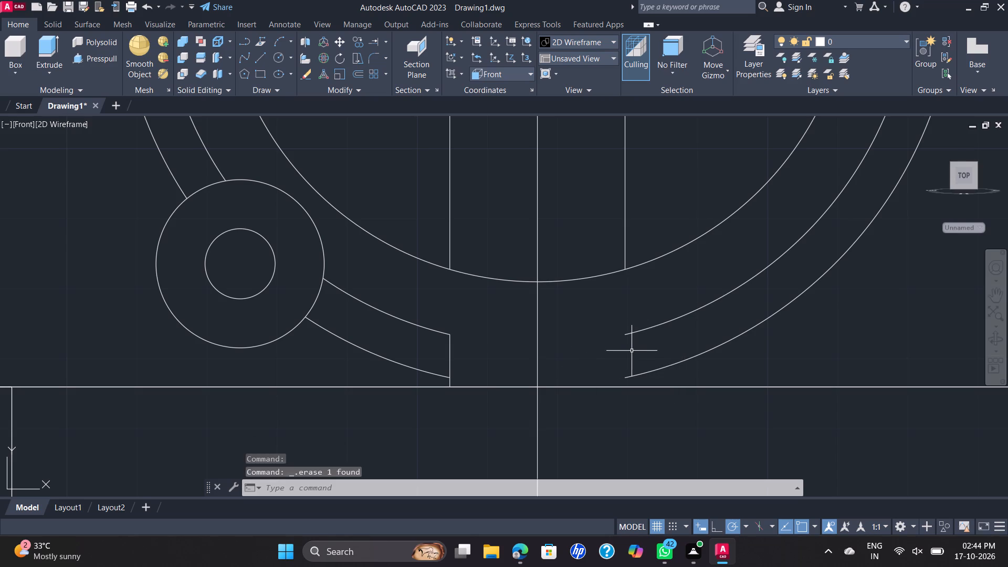
{"action": "key", "text": "l"}
{"action": "key", "text": "Return"}
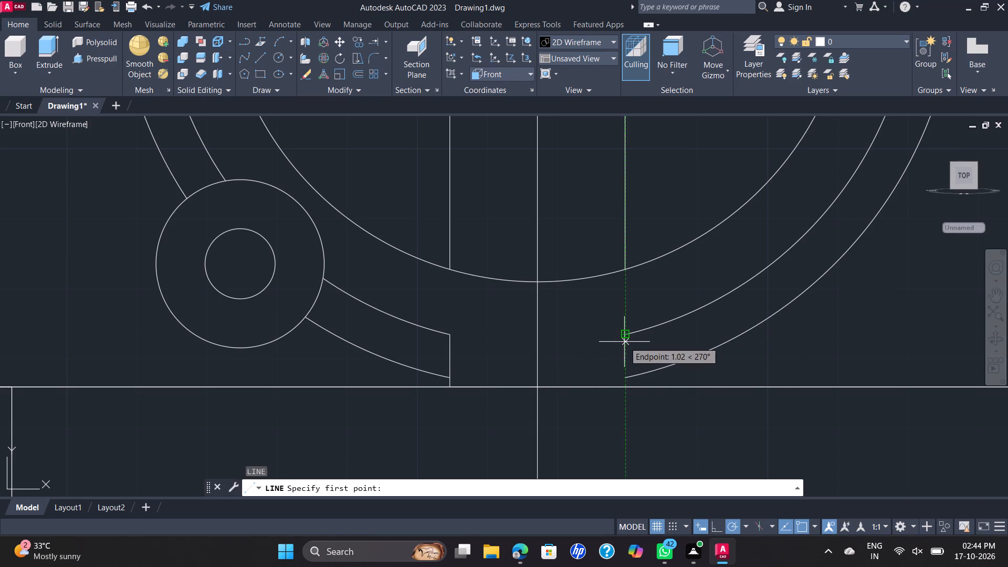
{"action": "left_click", "coordinate": [623, 332]}
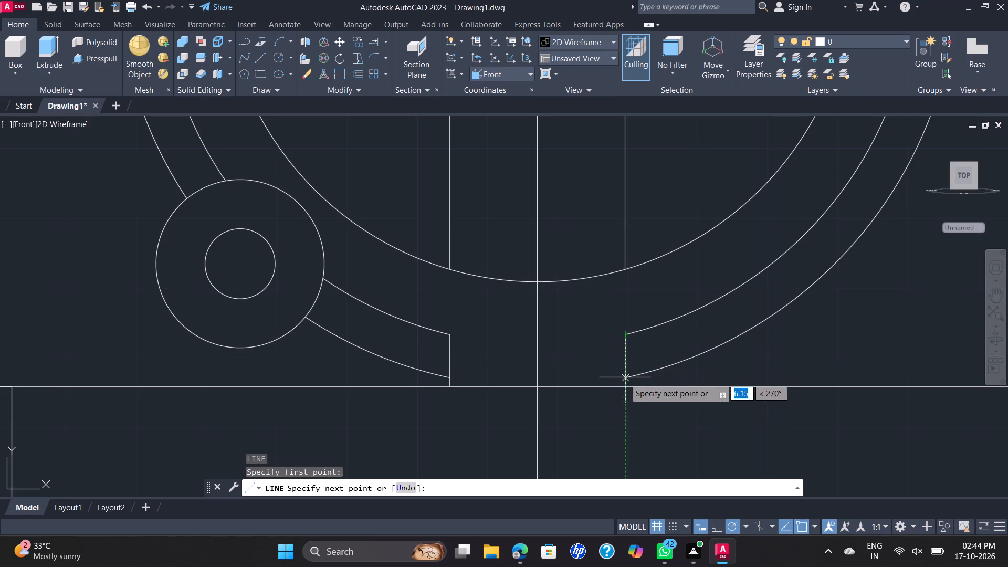
{"action": "scroll", "coordinate": [626, 387], "scroll_direction": "up", "scroll_amount": 1}
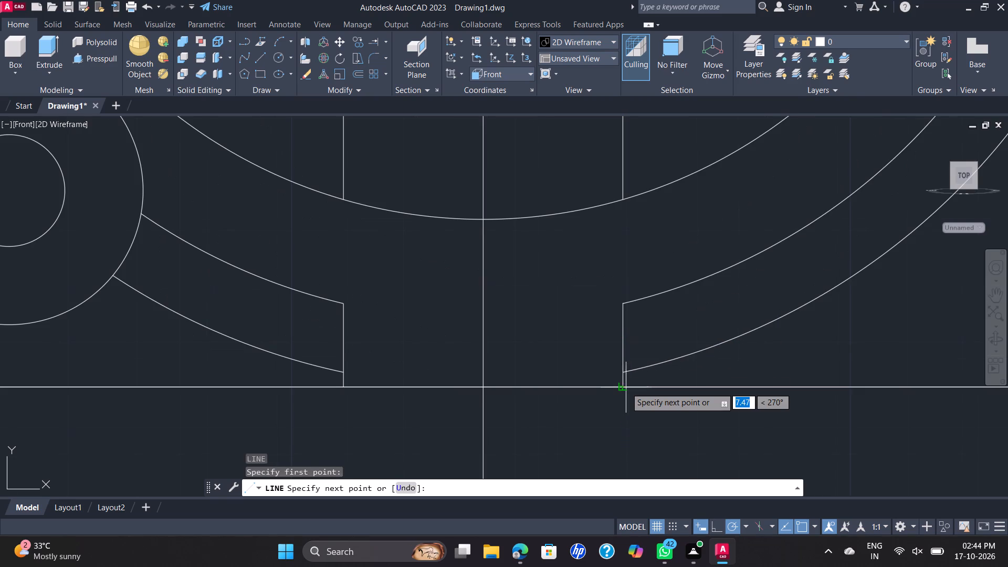
{"action": "left_click", "coordinate": [626, 384]}
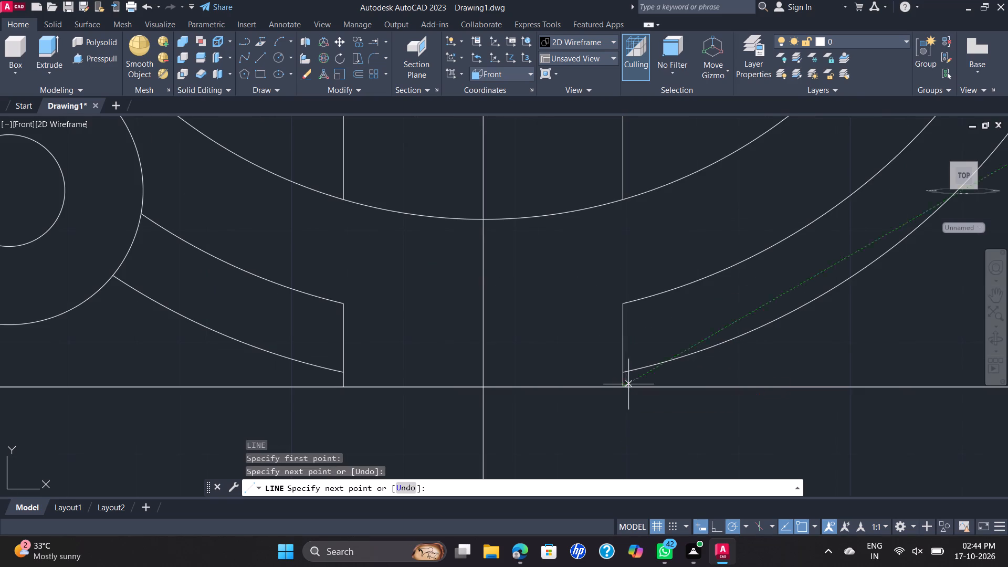
{"action": "scroll", "coordinate": [629, 384], "scroll_direction": "down", "scroll_amount": 2}
{"action": "key", "text": "Escape"}
Erase the outermost circle's three remaining arcs: the right one, the left one and the short one beside the lower-left lug.
{"action": "scroll", "coordinate": [661, 365], "scroll_direction": "down", "scroll_amount": 1}
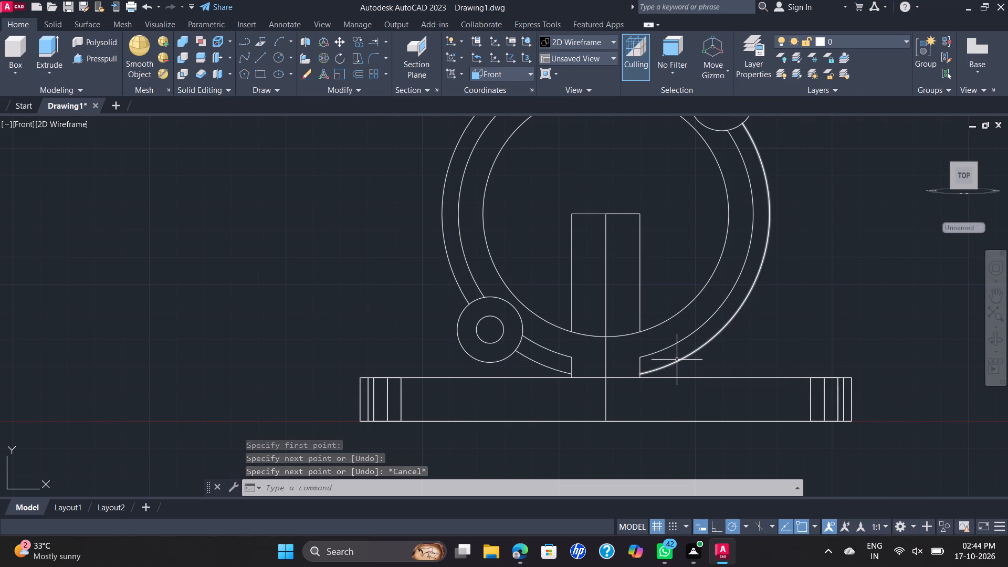
{"action": "left_click", "coordinate": [677, 360]}
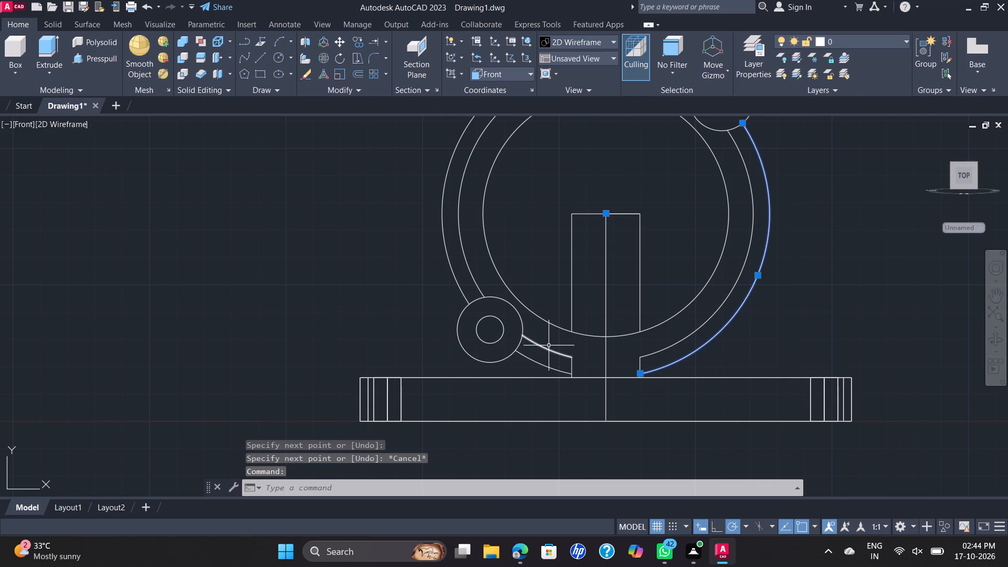
{"action": "key", "text": "Delete"}
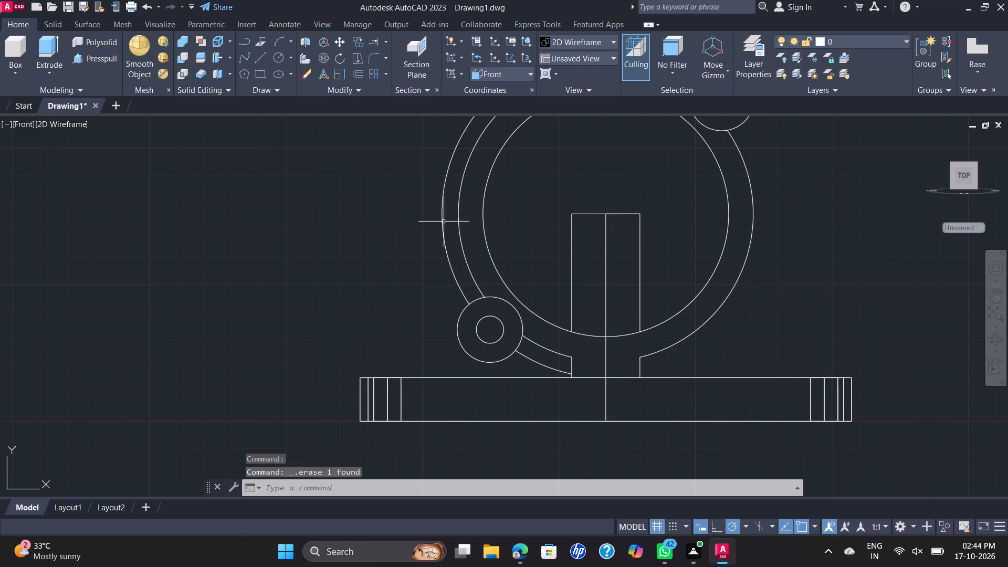
{"action": "left_click", "coordinate": [442, 222]}
{"action": "key", "text": "Delete"}
{"action": "left_click", "coordinate": [555, 369]}
{"action": "key", "text": "Home"}
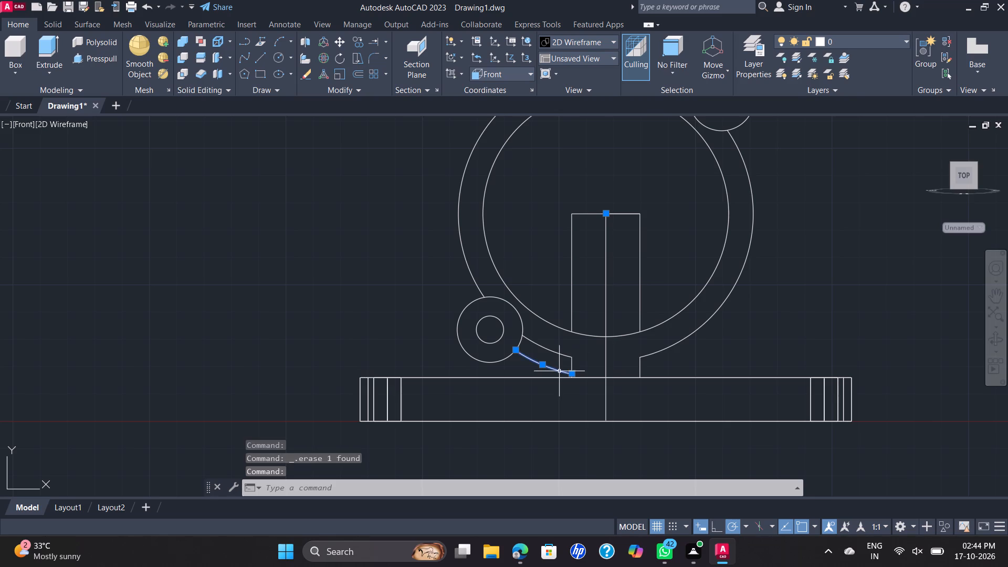
{"action": "key", "text": "Delete"}
Trim away the support's side lines, top line and centre line inside the housing's inner circle.
{"action": "scroll", "coordinate": [562, 361], "scroll_direction": "down", "scroll_amount": 2}
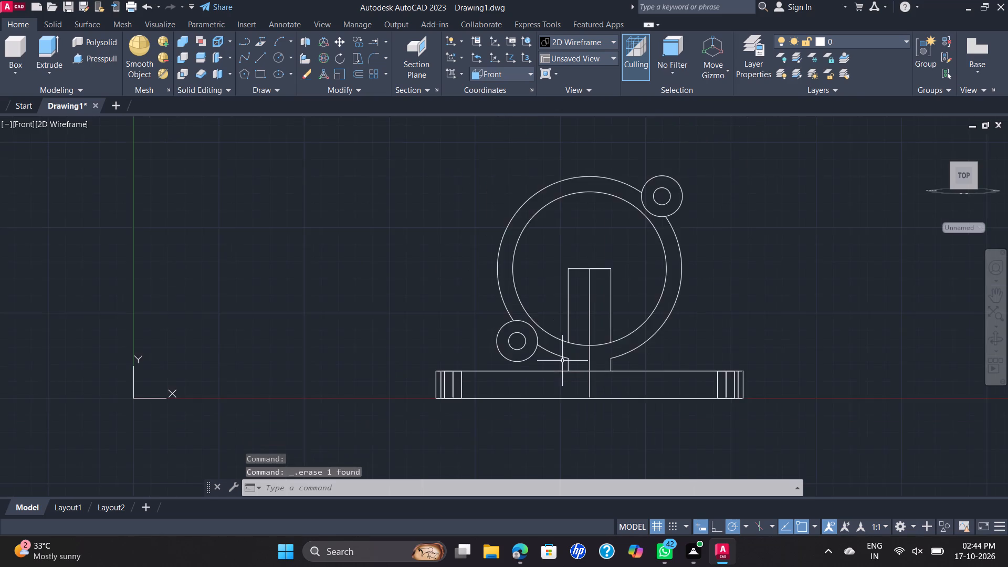
{"action": "middle_click_drag", "start_coordinate": [566, 352], "coordinate": [553, 373]}
{"action": "scroll", "coordinate": [553, 373], "scroll_direction": "up", "scroll_amount": 2}
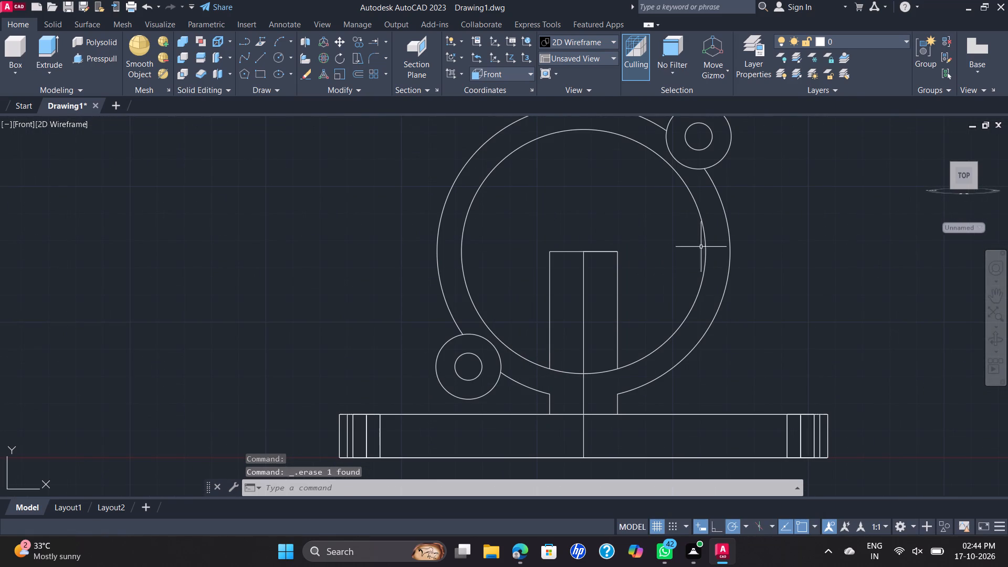
{"action": "key", "text": "t"}
{"action": "key", "text": "r"}
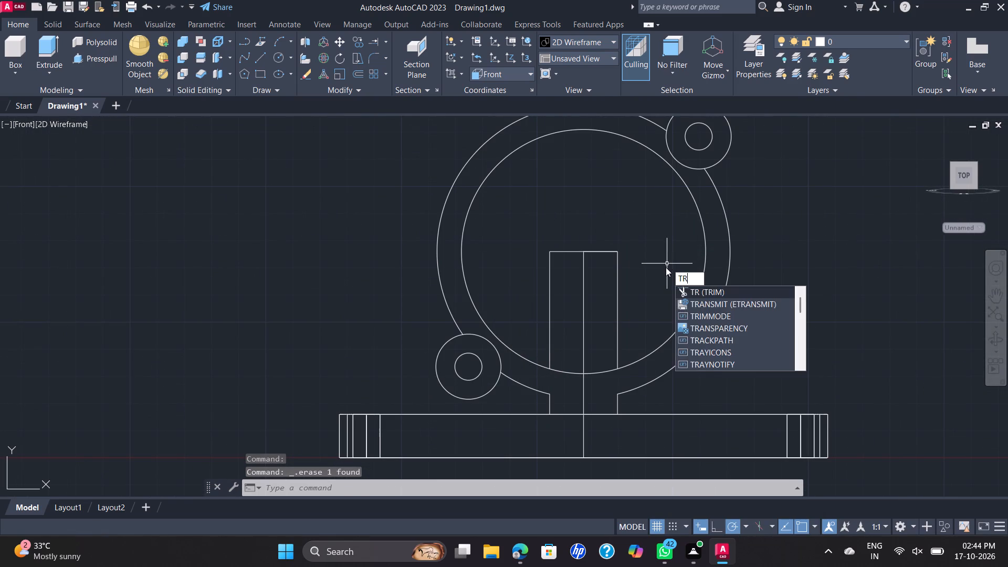
{"action": "key", "text": "Return"}
{"action": "left_click", "coordinate": [662, 267]}
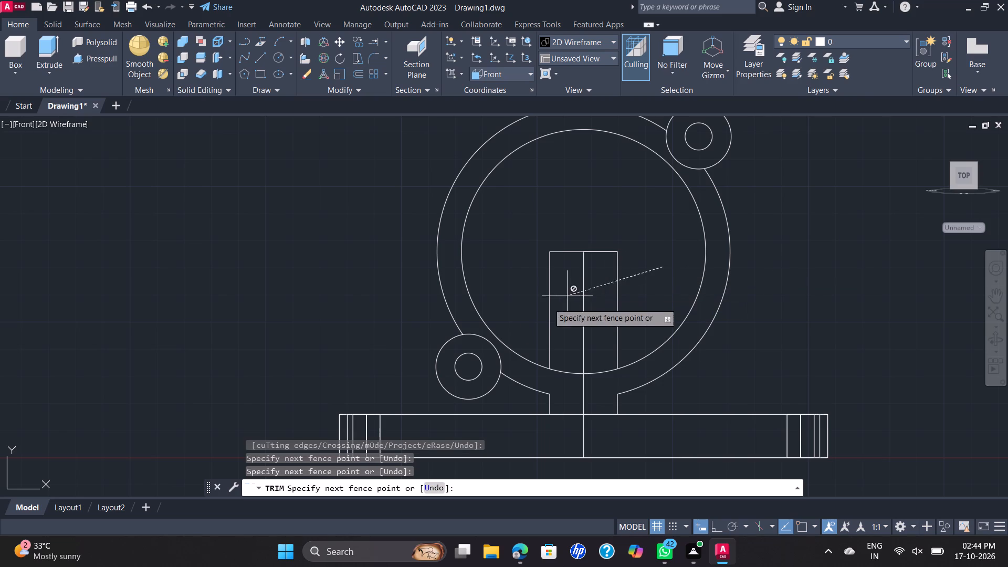
{"action": "scroll", "coordinate": [537, 310], "scroll_direction": "up", "scroll_amount": 1}
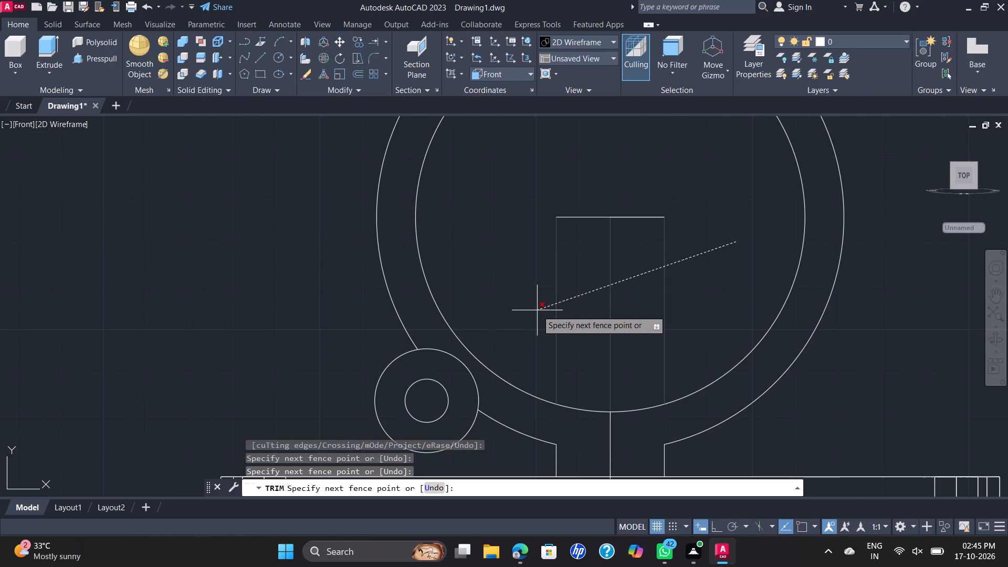
{"action": "left_click", "coordinate": [537, 310]}
{"action": "left_click", "coordinate": [565, 174]}
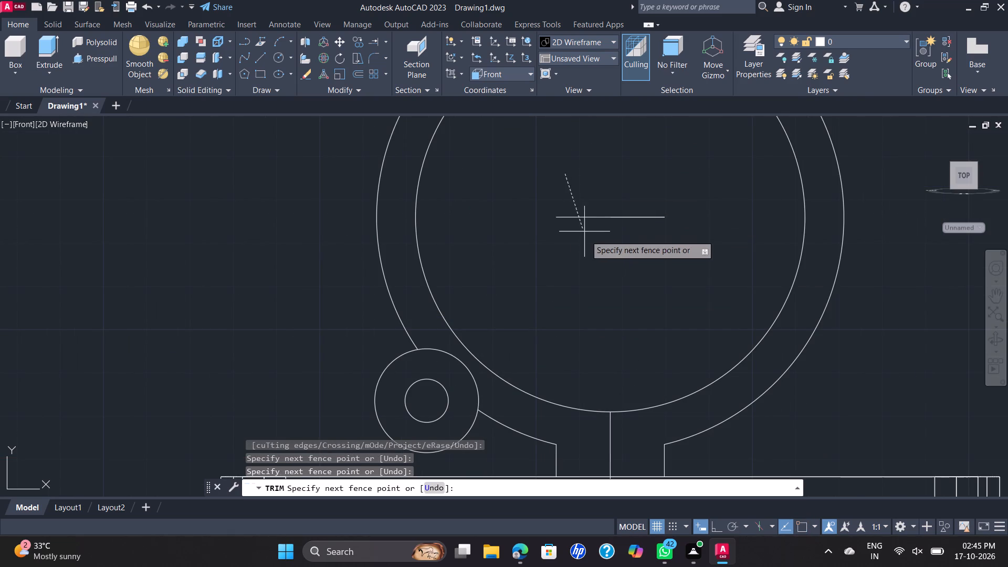
{"action": "left_click", "coordinate": [603, 266]}
{"action": "left_click", "coordinate": [619, 173]}
{"action": "left_click", "coordinate": [639, 280]}
{"action": "scroll", "coordinate": [646, 276], "scroll_direction": "down", "scroll_amount": 1}
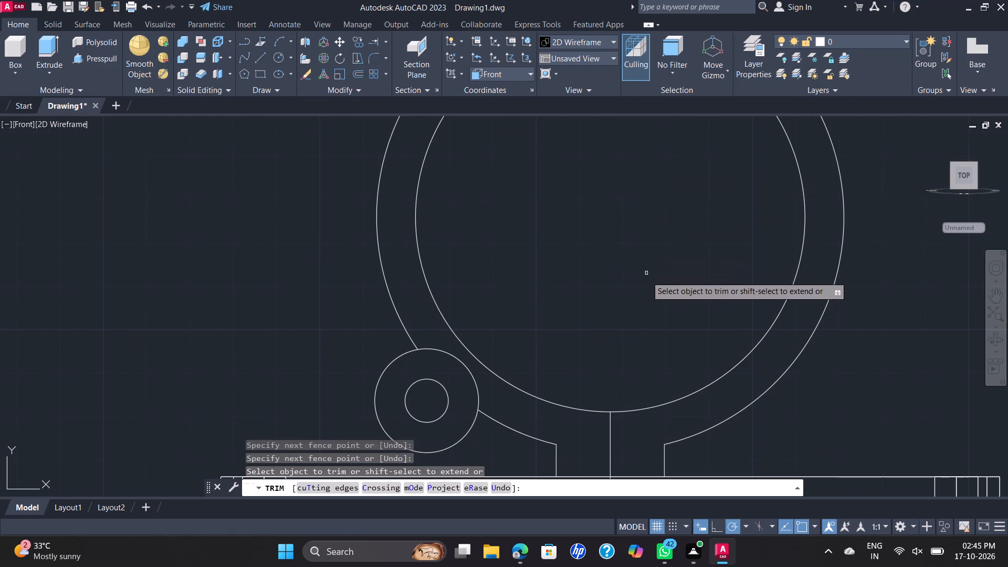
Trim away the remaining centre line between the inner circle and the base plate.
{"action": "scroll", "coordinate": [632, 393], "scroll_direction": "up", "scroll_amount": 2}
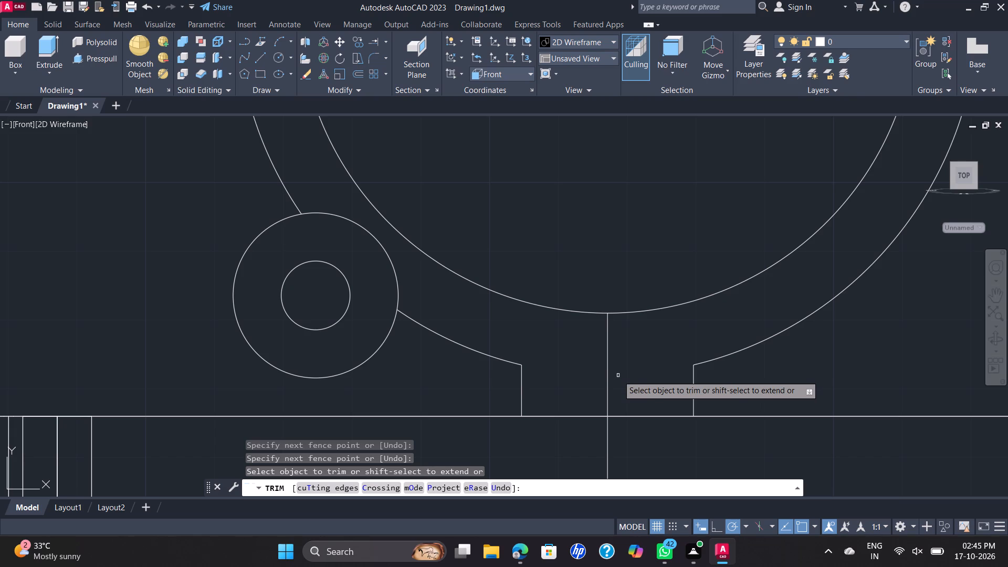
{"action": "left_click", "coordinate": [607, 361]}
{"action": "scroll", "coordinate": [607, 361], "scroll_direction": "down", "scroll_amount": 3}
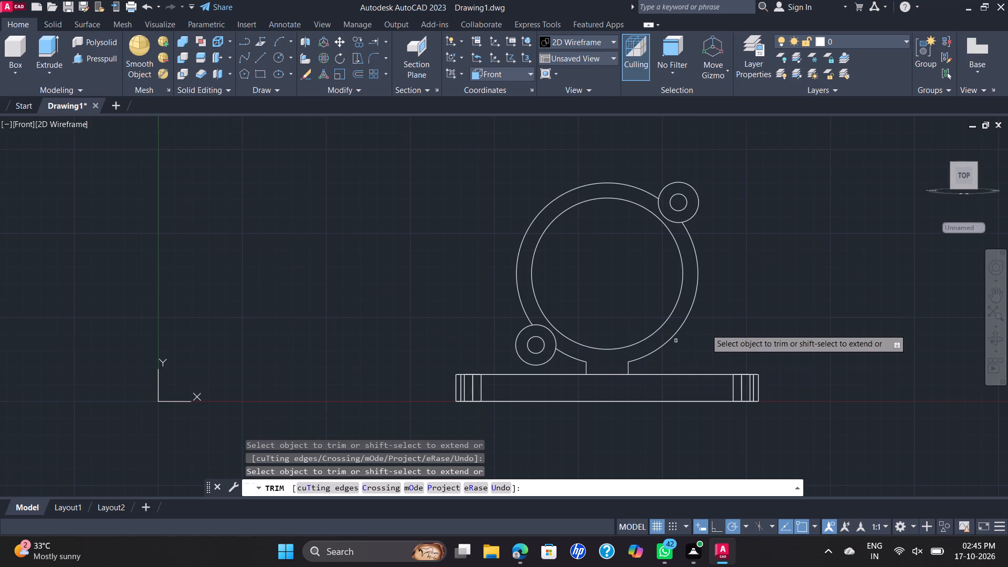
{"action": "key", "text": "Escape"}
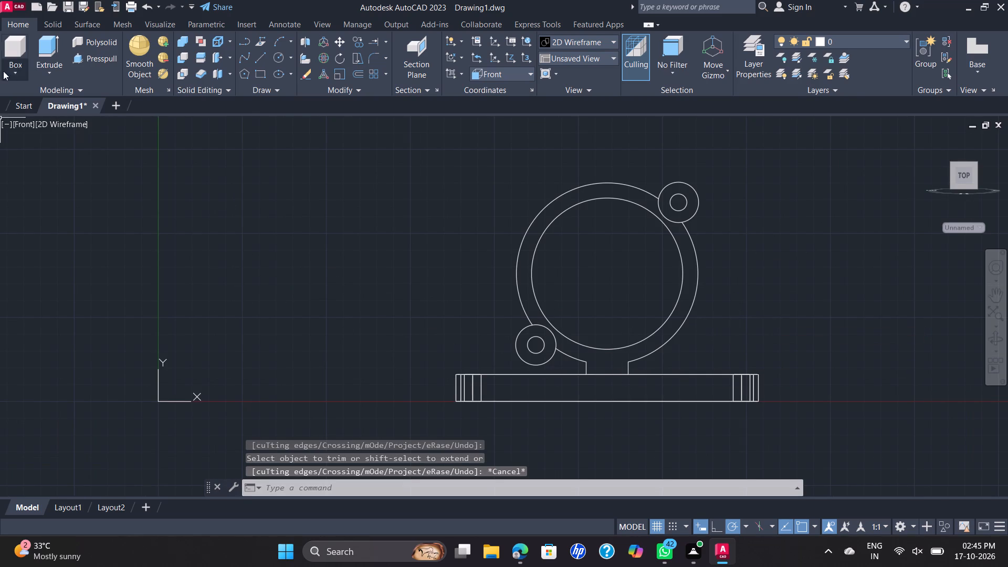
In the SE Isometric view, delete the stray slanted line running from the housing arc's lower end across the base plate.
{"action": "left_click", "coordinate": [15, 122]}
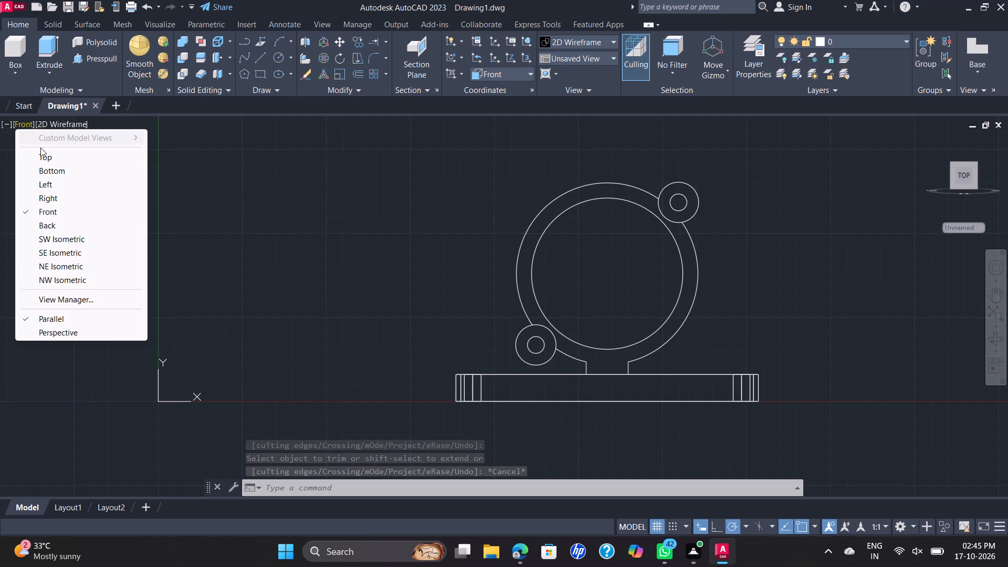
{"action": "left_click", "coordinate": [82, 256]}
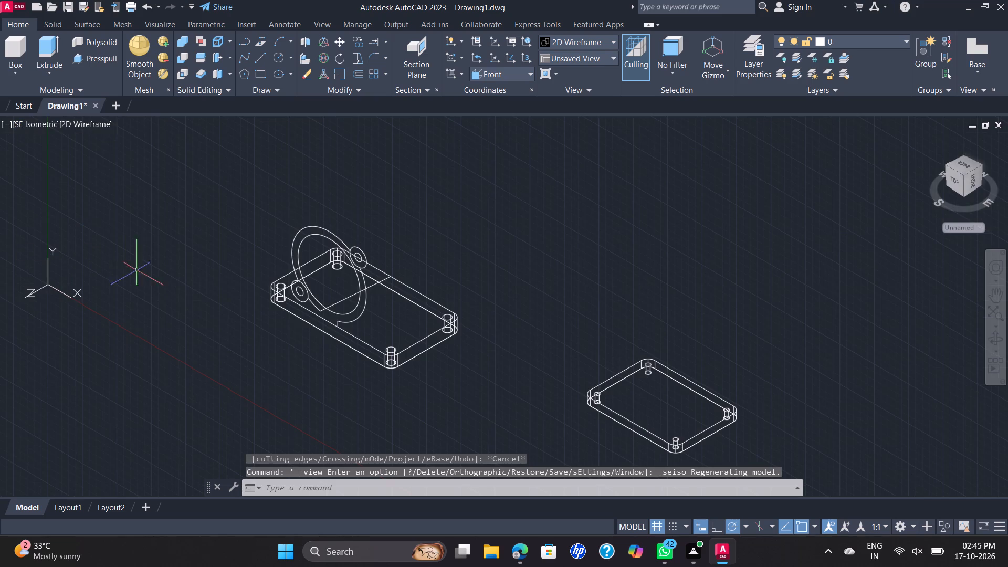
{"action": "scroll", "coordinate": [299, 262], "scroll_direction": "up", "scroll_amount": 2}
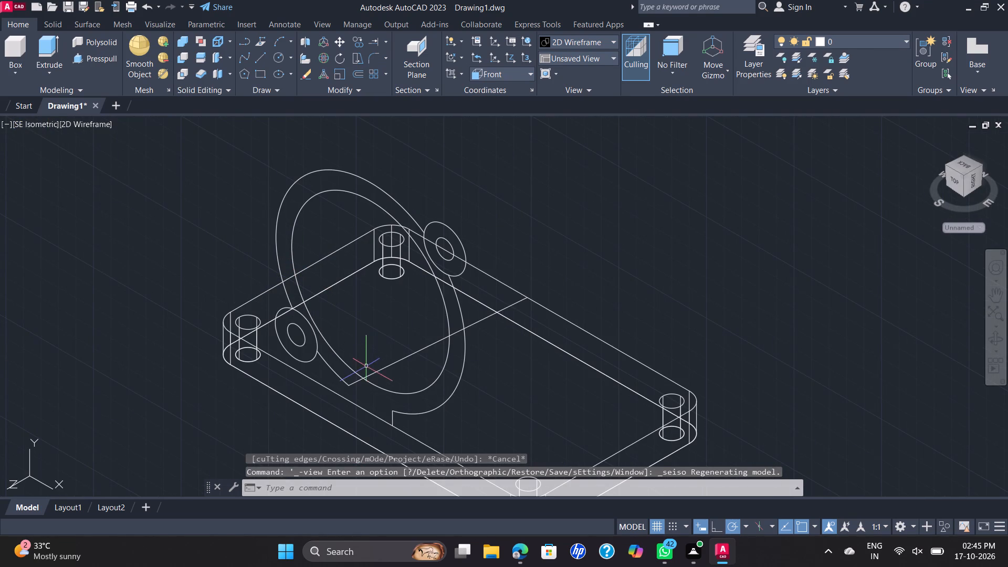
{"action": "scroll", "coordinate": [361, 391], "scroll_direction": "up", "scroll_amount": 1}
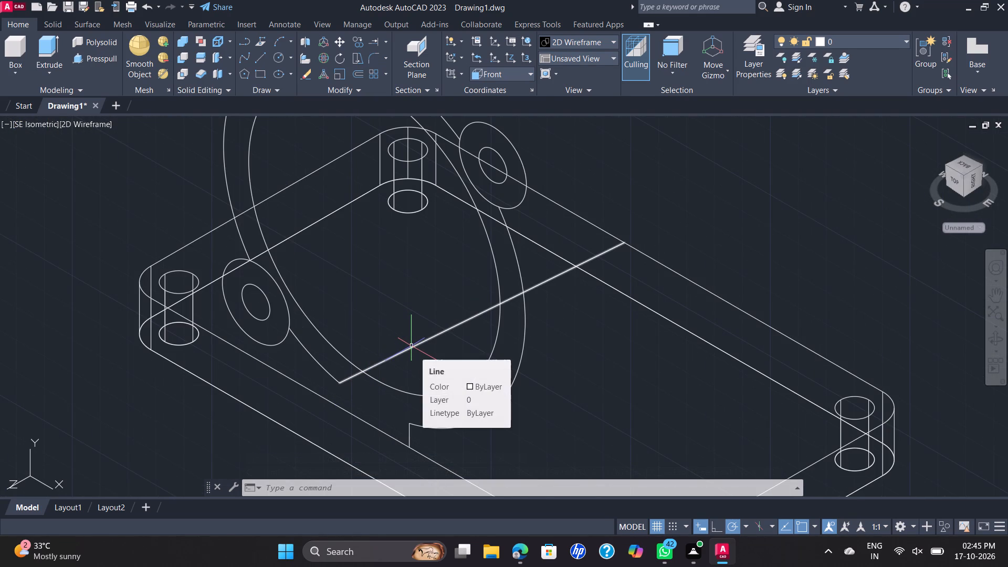
{"action": "left_click", "coordinate": [410, 345]}
{"action": "key", "text": "Delete"}
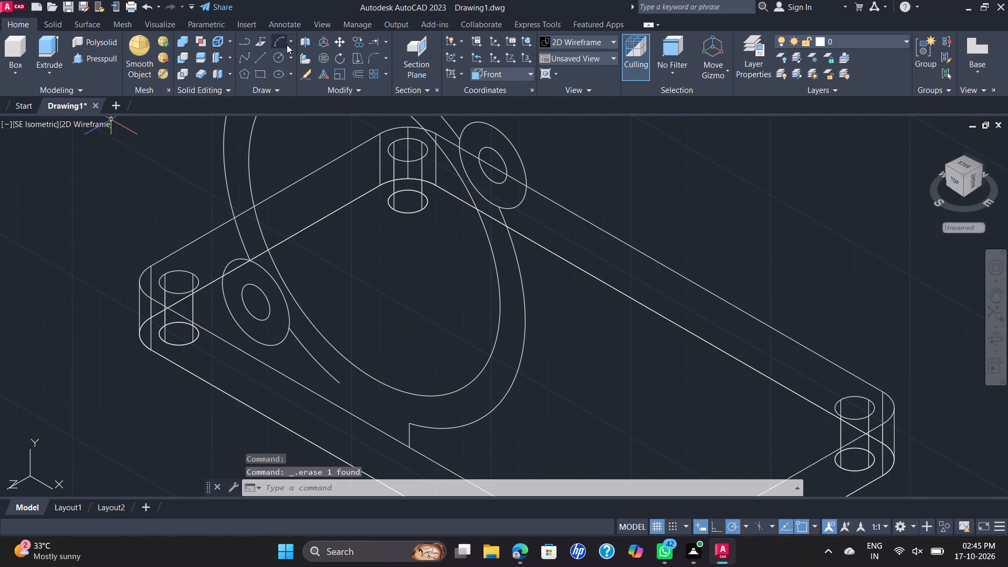
Draw a vertical line from the arc end beside the lower-left lug down to the base plate's top edge.
{"action": "left_click", "coordinate": [261, 59]}
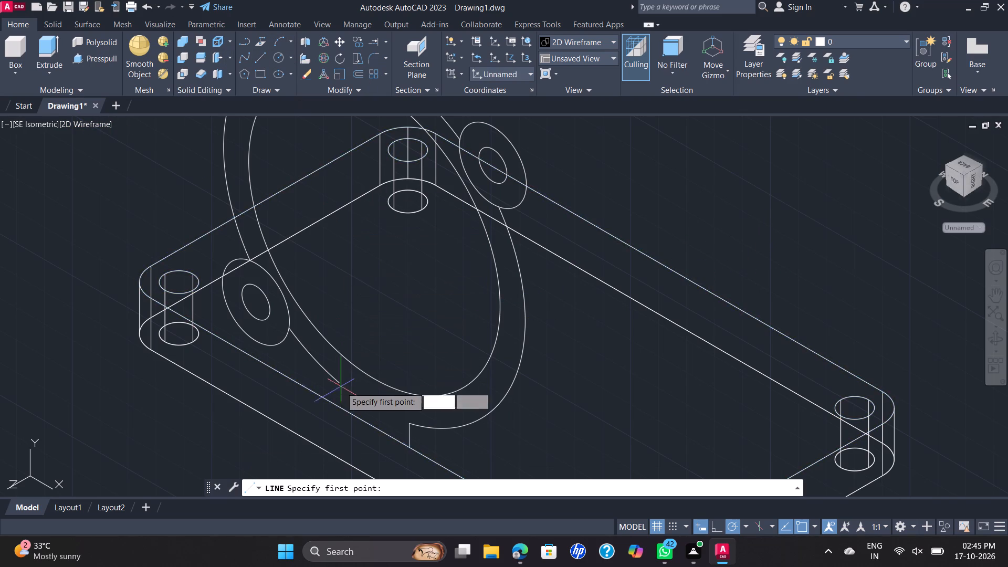
{"action": "scroll", "coordinate": [341, 393], "scroll_direction": "up", "scroll_amount": 2}
{"action": "left_click", "coordinate": [332, 369]}
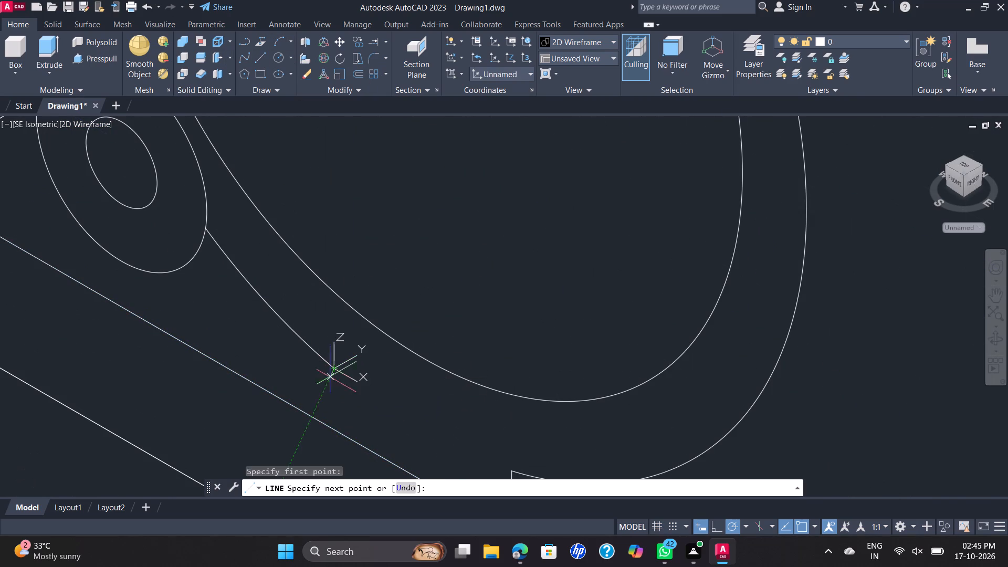
{"action": "left_click", "coordinate": [334, 430]}
{"action": "key", "text": "Escape"}
{"action": "scroll", "coordinate": [394, 397], "scroll_direction": "down", "scroll_amount": 2}
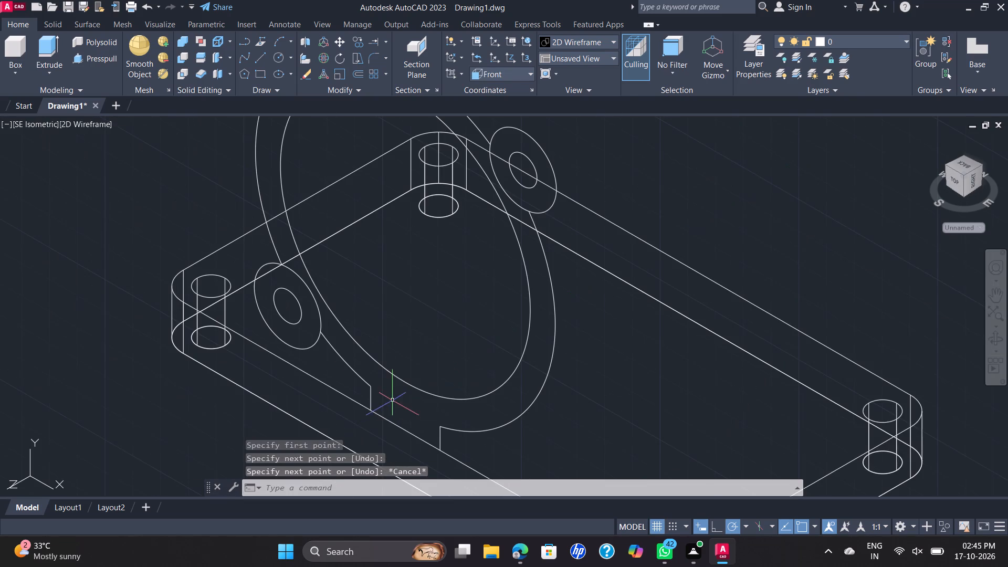
Join the connected segments of the housing profile, selecting the whole profile together with its base plate.
{"action": "scroll", "coordinate": [488, 411], "scroll_direction": "down", "scroll_amount": 1}
{"action": "middle_click_drag", "start_coordinate": [519, 352], "coordinate": [520, 351]}
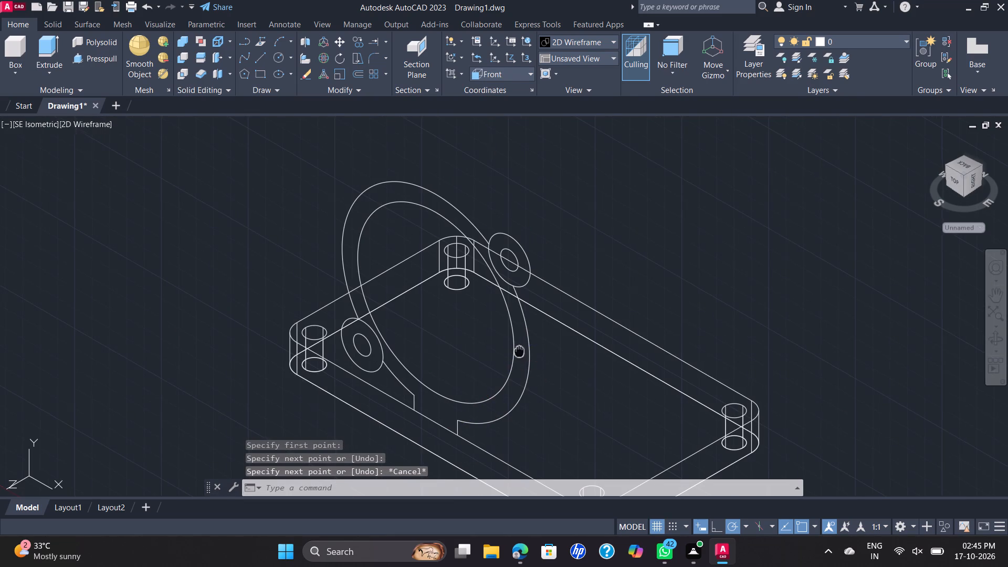
{"action": "middle_click_drag", "start_coordinate": [520, 351], "coordinate": [537, 285]}
{"action": "scroll", "coordinate": [537, 285], "scroll_direction": "down", "scroll_amount": 1}
{"action": "scroll", "coordinate": [506, 231], "scroll_direction": "down", "scroll_amount": 2}
{"action": "middle_click_drag", "start_coordinate": [506, 235], "coordinate": [500, 269]}
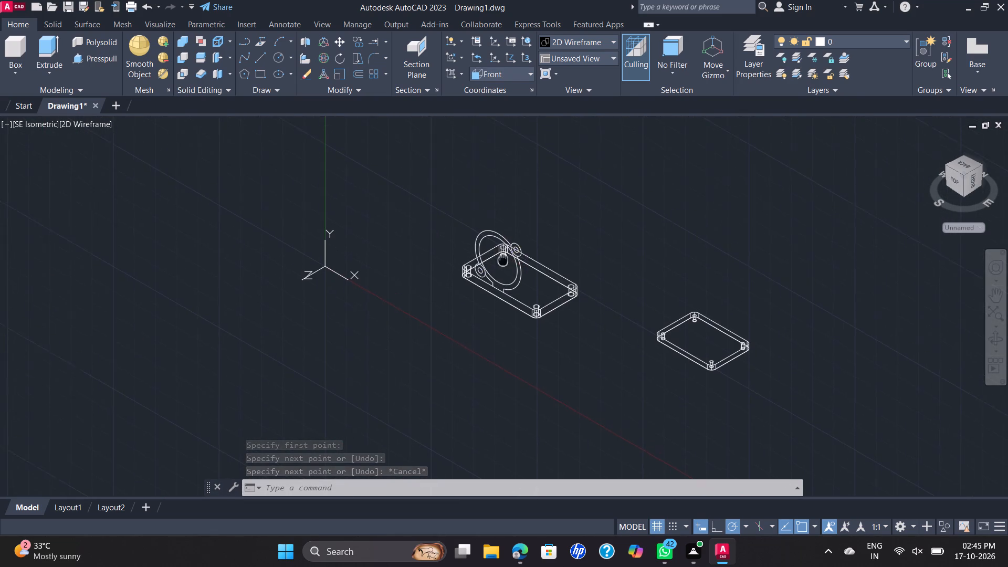
{"action": "middle_click_drag", "start_coordinate": [500, 269], "coordinate": [492, 298]}
{"action": "scroll", "coordinate": [489, 276], "scroll_direction": "up", "scroll_amount": 1}
{"action": "left_click", "coordinate": [326, 221]}
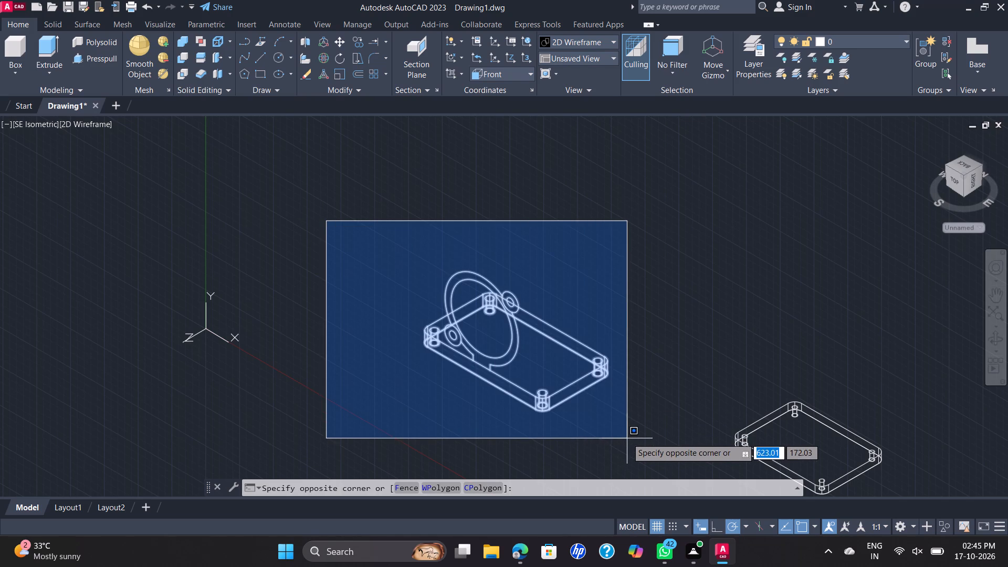
{"action": "left_click", "coordinate": [629, 437]}
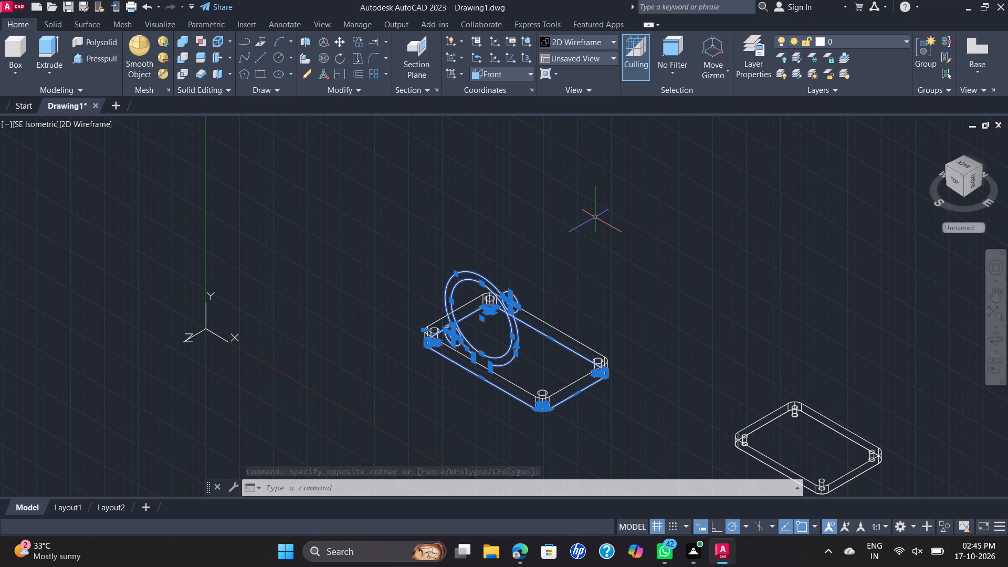
{"action": "key", "text": "j"}
{"action": "key", "text": "Return"}
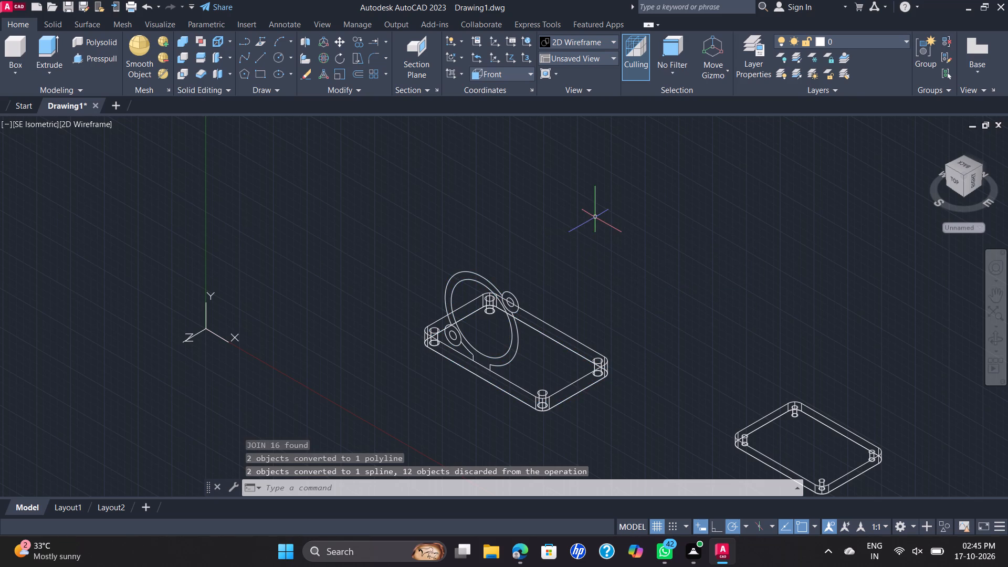
Set the visual style to Shades of Gray.
{"action": "middle_click_drag", "start_coordinate": [680, 312], "coordinate": [656, 133]}
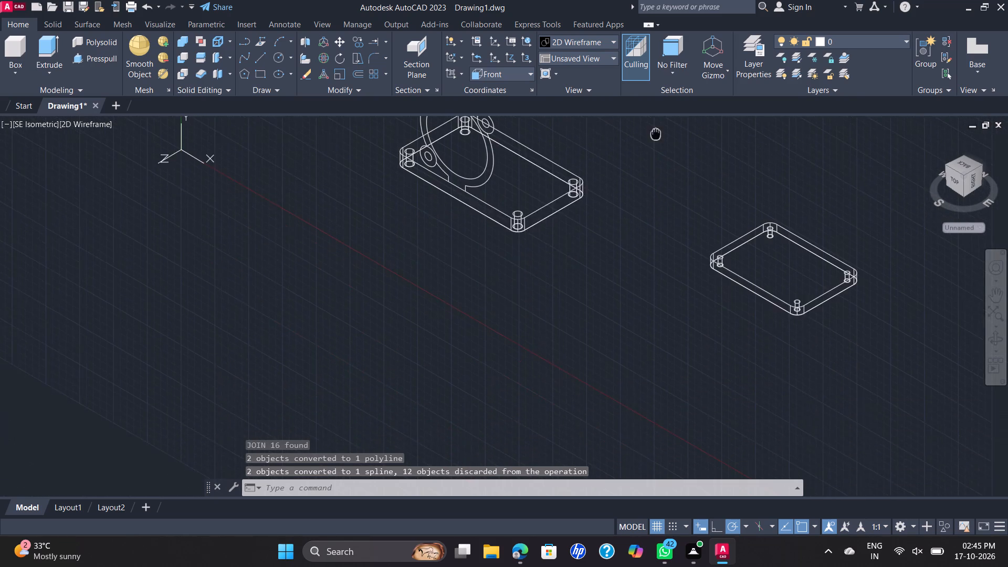
{"action": "middle_click_drag", "start_coordinate": [656, 133], "coordinate": [652, 164]}
{"action": "scroll", "coordinate": [646, 167], "scroll_direction": "down", "scroll_amount": 1}
{"action": "scroll", "coordinate": [626, 234], "scroll_direction": "up", "scroll_amount": 1}
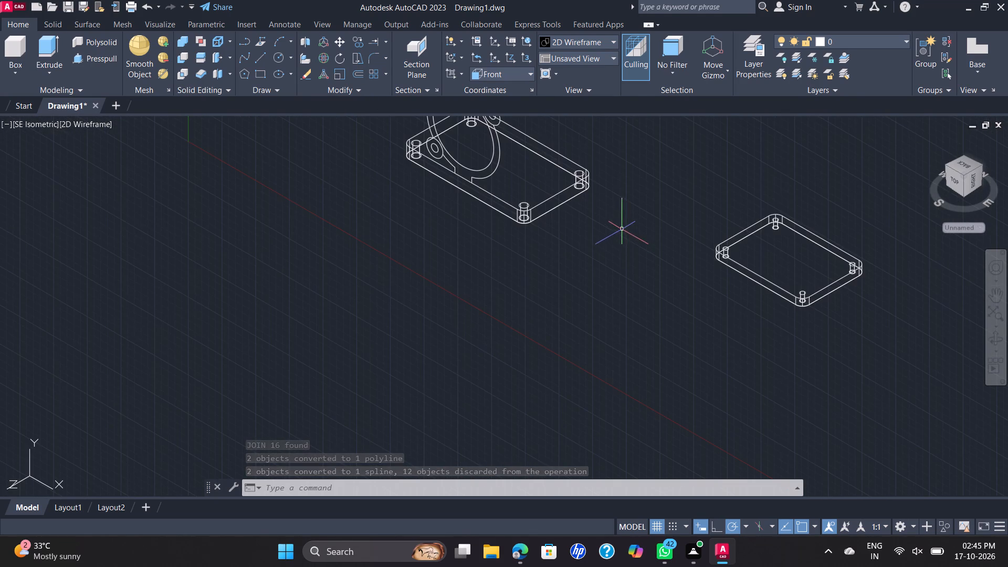
{"action": "middle_click_drag", "start_coordinate": [622, 228], "coordinate": [593, 306]}
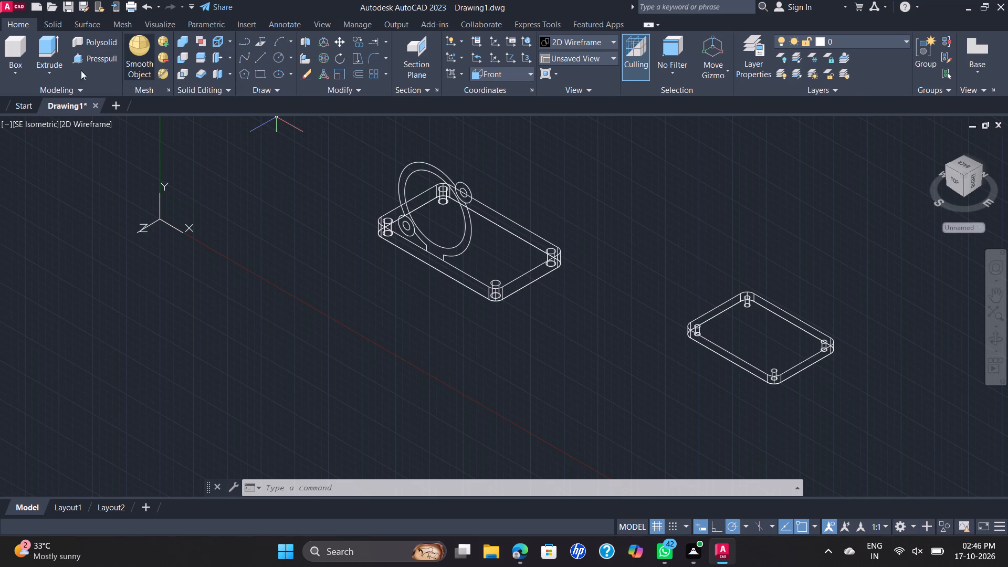
{"action": "middle_click_drag", "start_coordinate": [418, 204], "coordinate": [406, 240]}
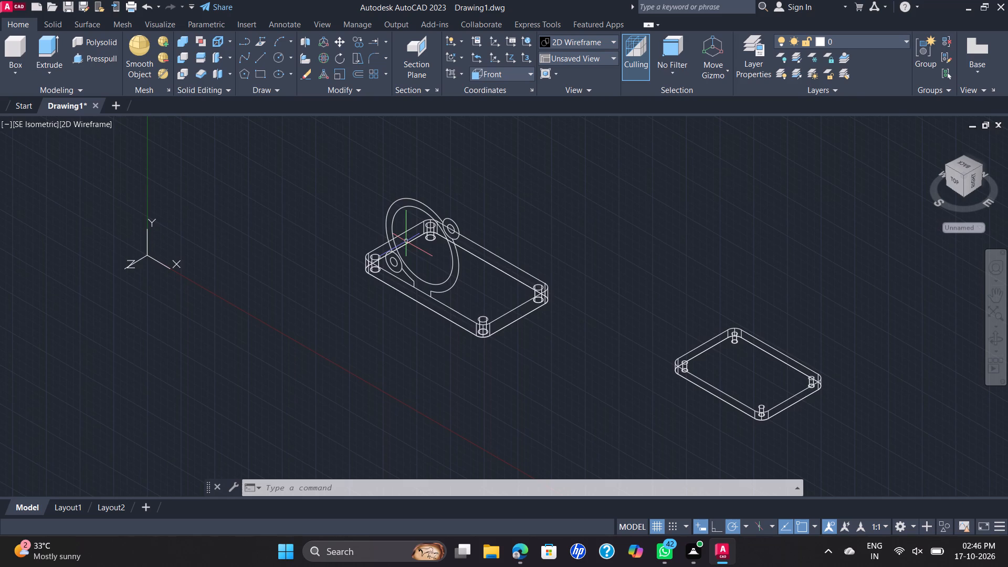
{"action": "scroll", "coordinate": [406, 241], "scroll_direction": "up", "scroll_amount": 1}
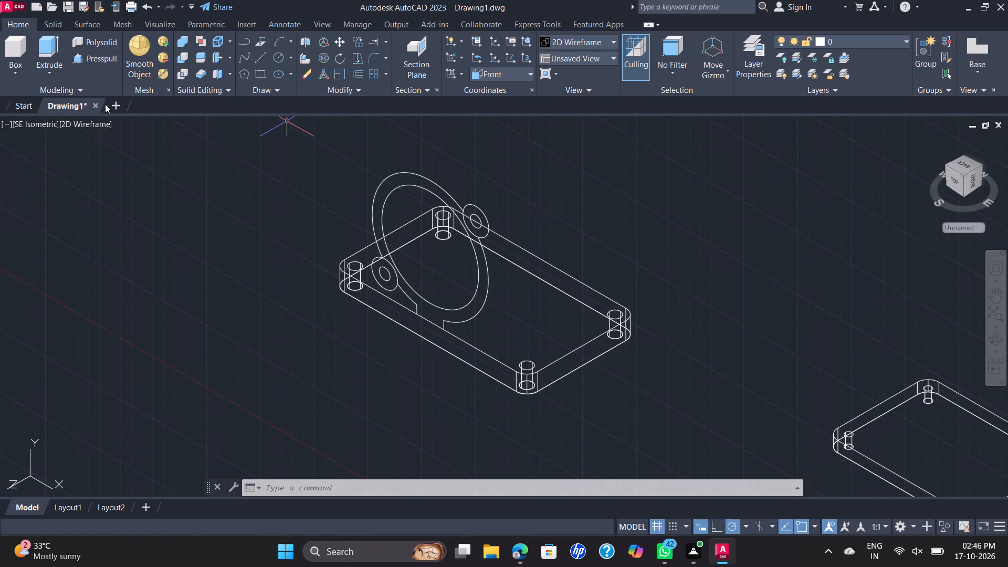
{"action": "left_click", "coordinate": [96, 130]}
{"action": "left_click", "coordinate": [86, 124]}
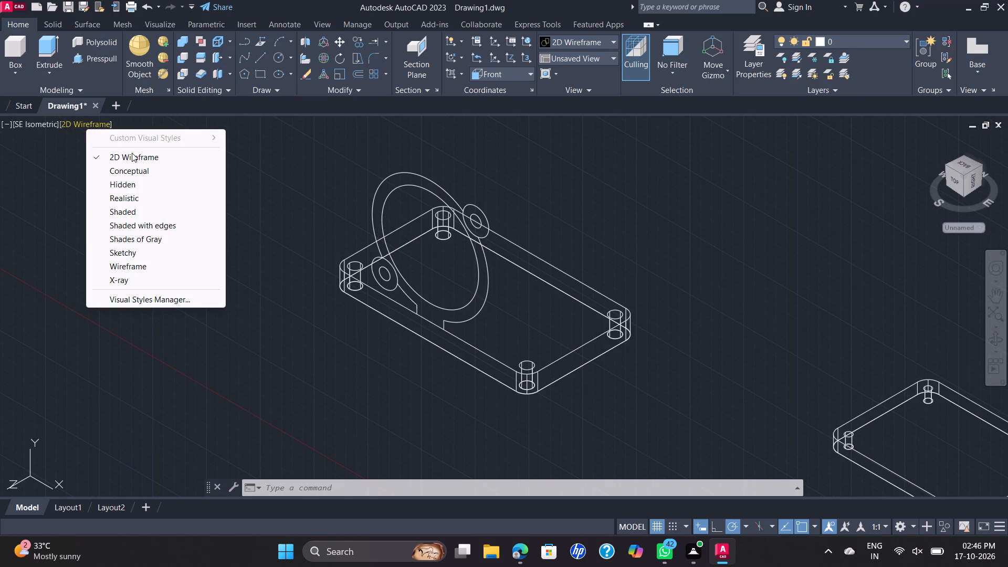
{"action": "left_click", "coordinate": [171, 238]}
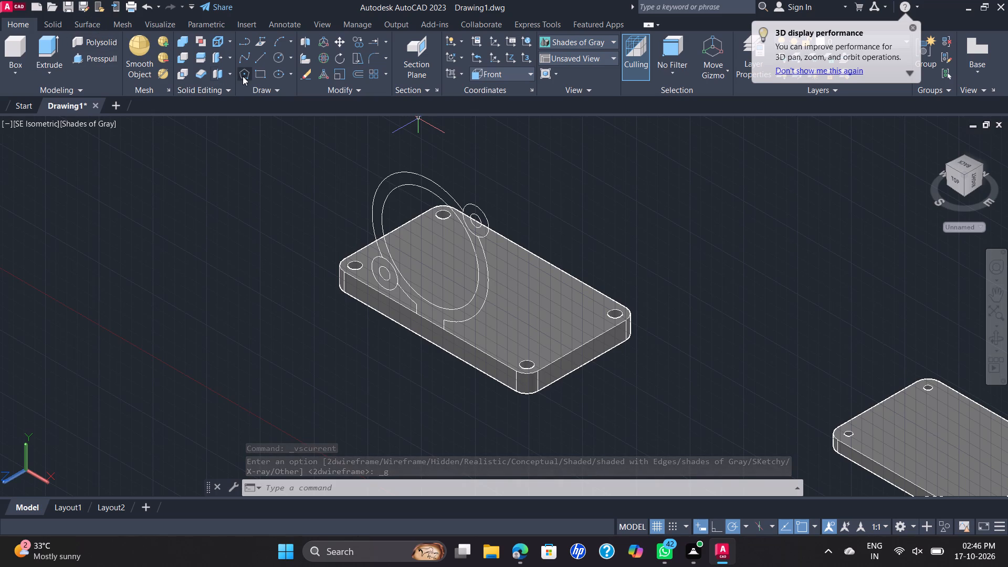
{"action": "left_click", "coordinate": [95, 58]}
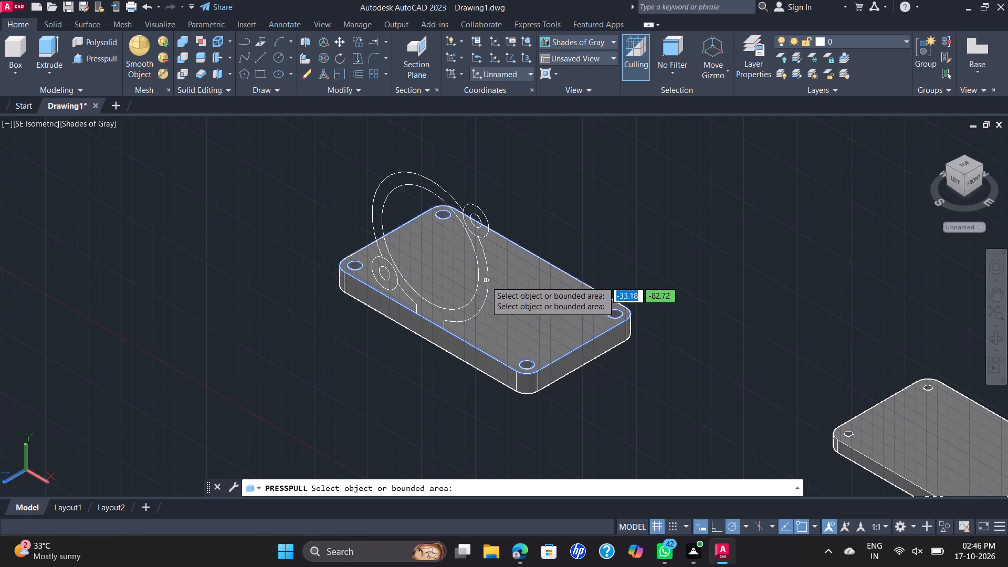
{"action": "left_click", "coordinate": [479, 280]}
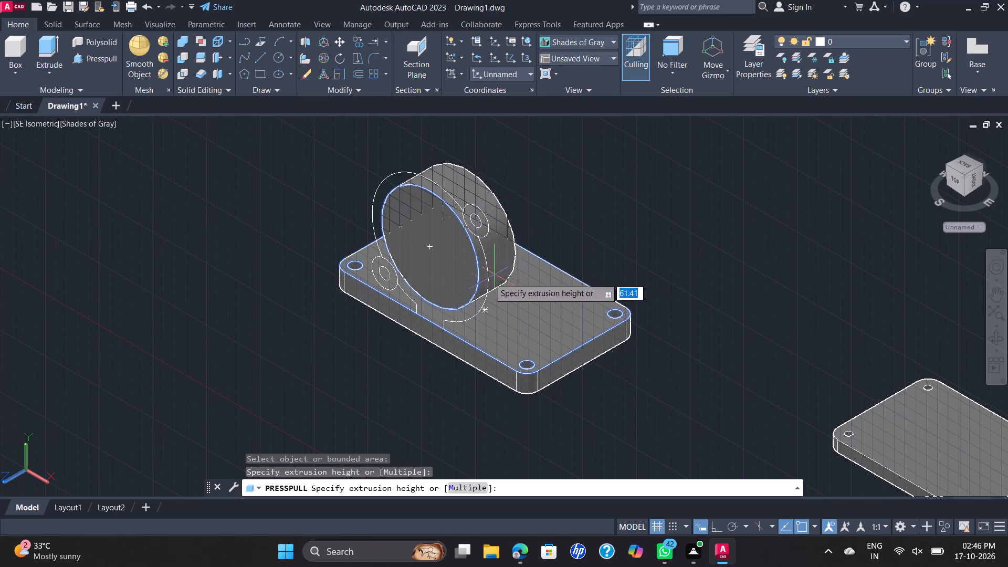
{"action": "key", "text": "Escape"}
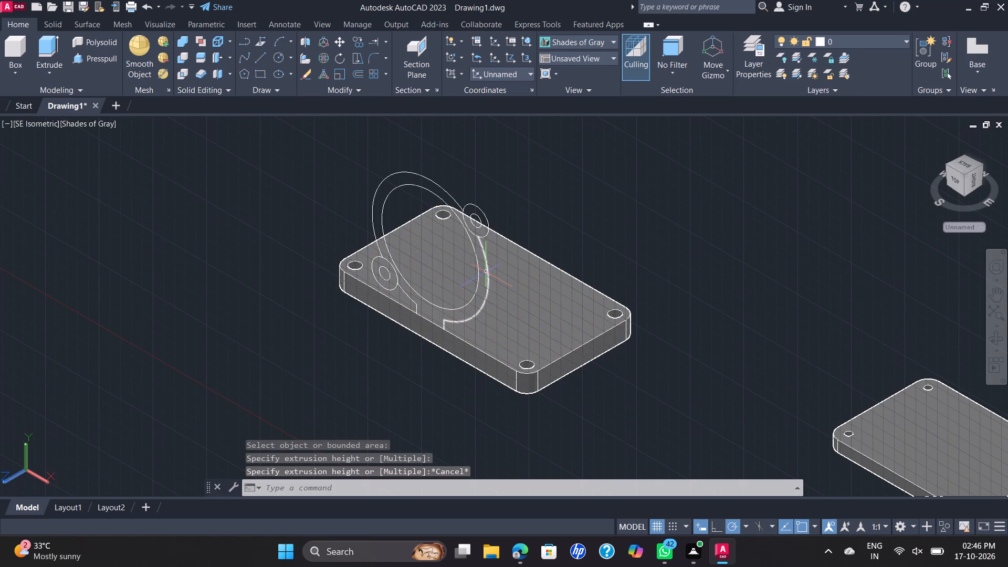
In the Front view, draw a circle of radius 54 centred on the housing's inner circle.
{"action": "scroll", "coordinate": [485, 271], "scroll_direction": "up", "scroll_amount": 1}
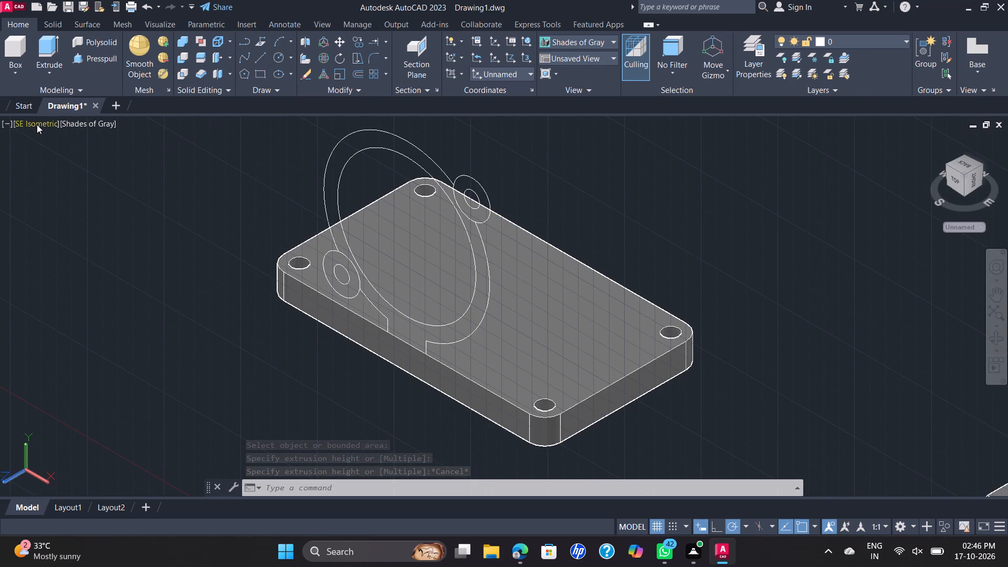
{"action": "left_click", "coordinate": [36, 124]}
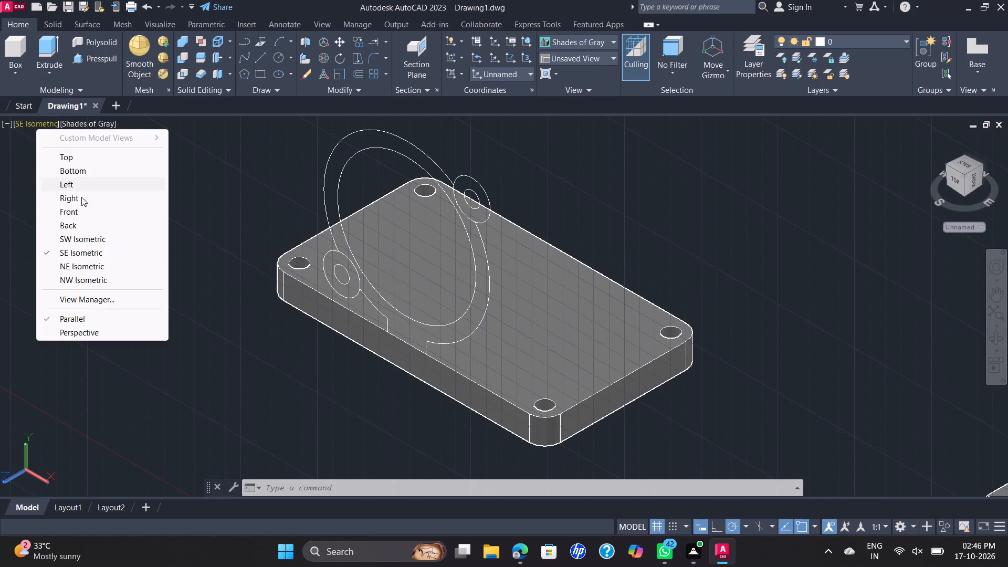
{"action": "left_click", "coordinate": [85, 213]}
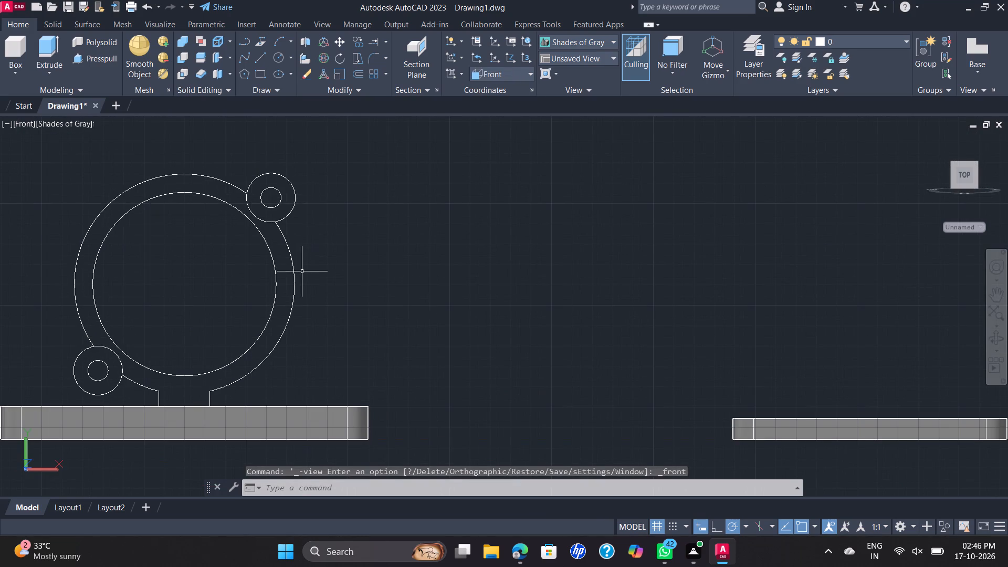
{"action": "left_click", "coordinate": [290, 270]}
{"action": "left_click", "coordinate": [317, 266]}
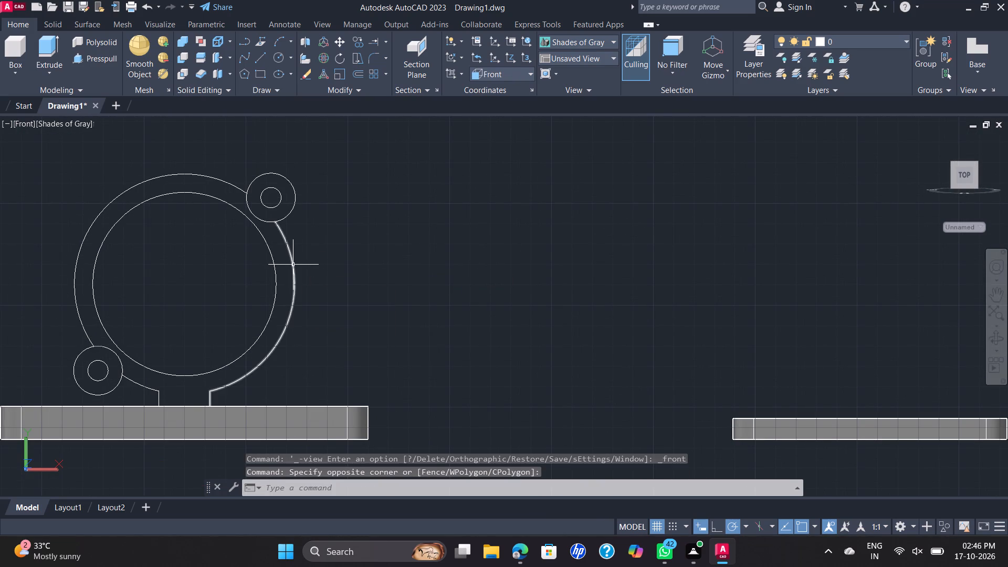
{"action": "middle_click_drag", "start_coordinate": [340, 212], "coordinate": [354, 213]}
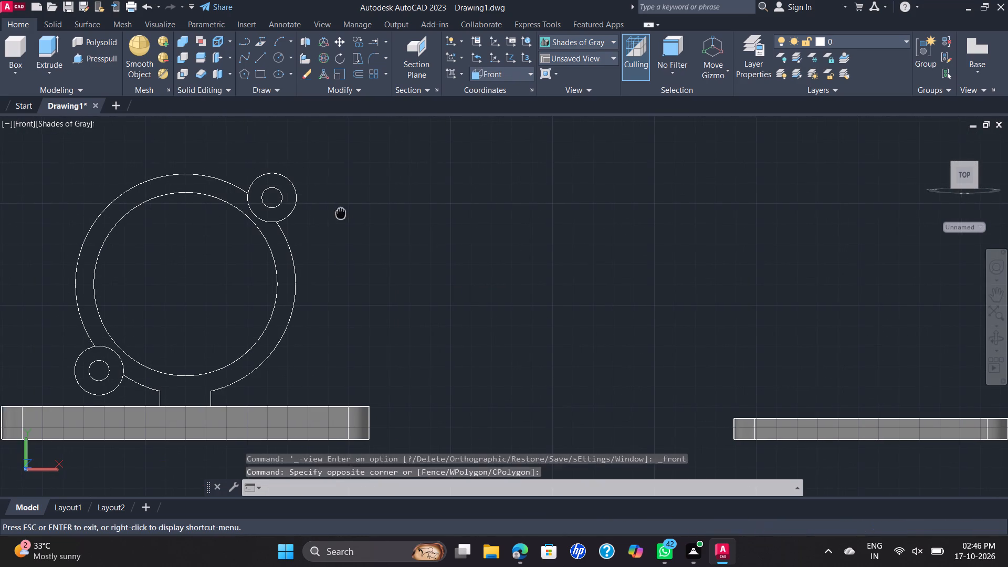
{"action": "middle_click_drag", "start_coordinate": [354, 213], "coordinate": [551, 226]}
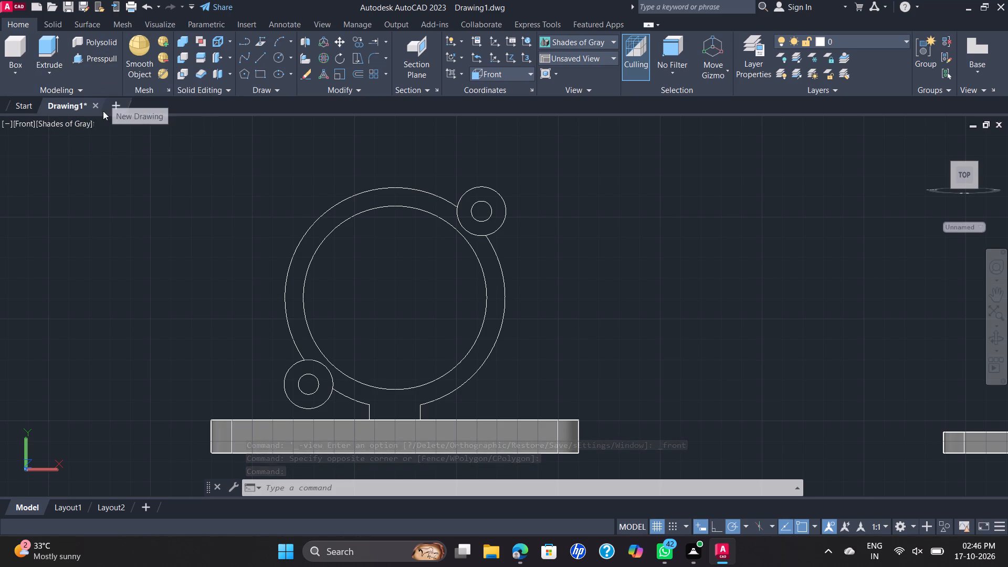
{"action": "left_click", "coordinate": [276, 55]}
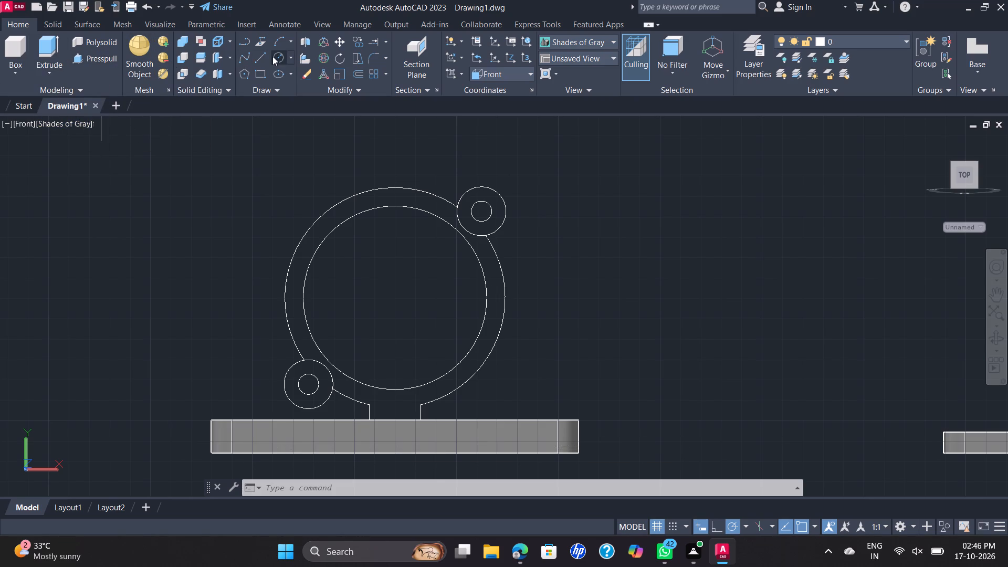
{"action": "left_click", "coordinate": [394, 301]}
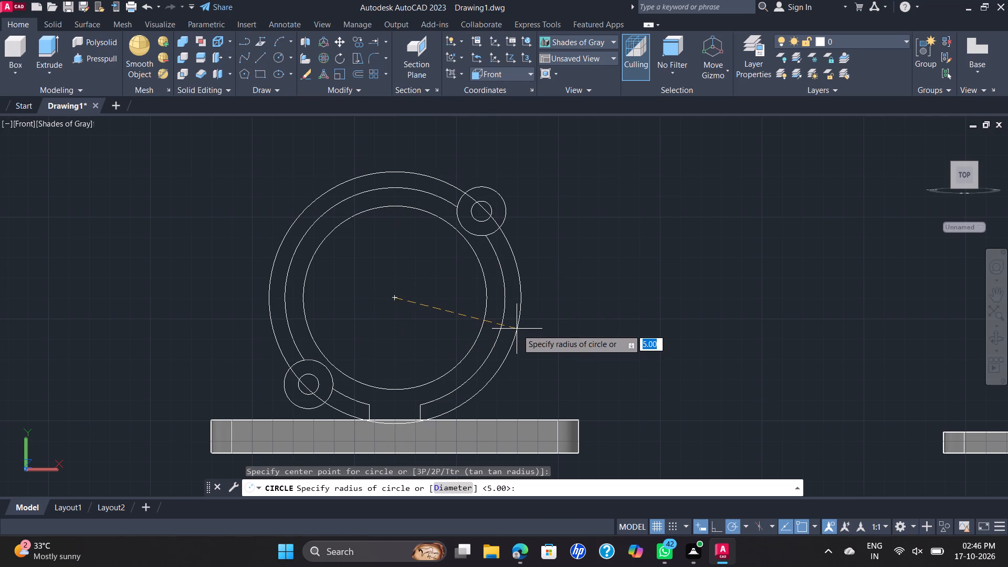
{"action": "type", "text": "54"}
{"action": "key", "text": "Return"}
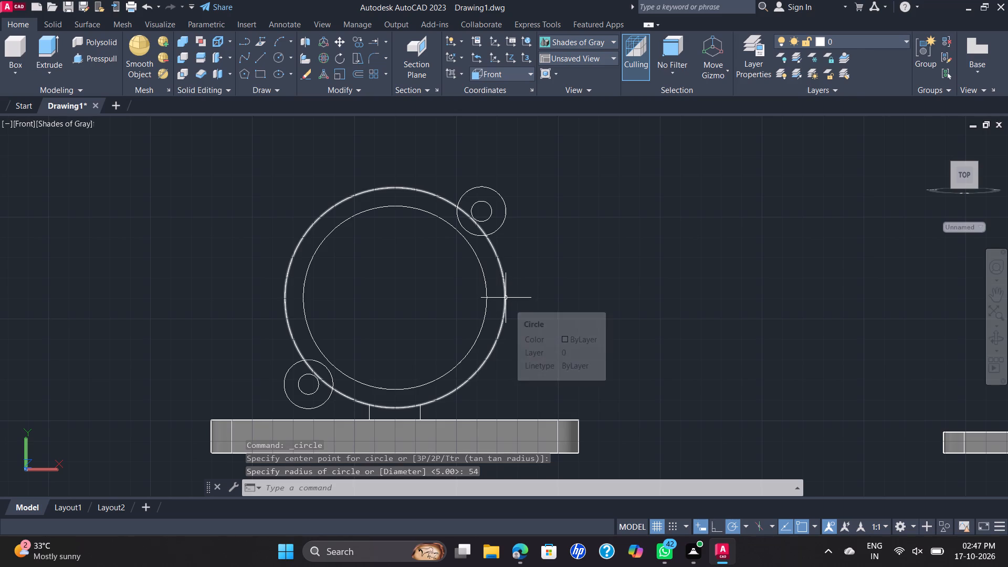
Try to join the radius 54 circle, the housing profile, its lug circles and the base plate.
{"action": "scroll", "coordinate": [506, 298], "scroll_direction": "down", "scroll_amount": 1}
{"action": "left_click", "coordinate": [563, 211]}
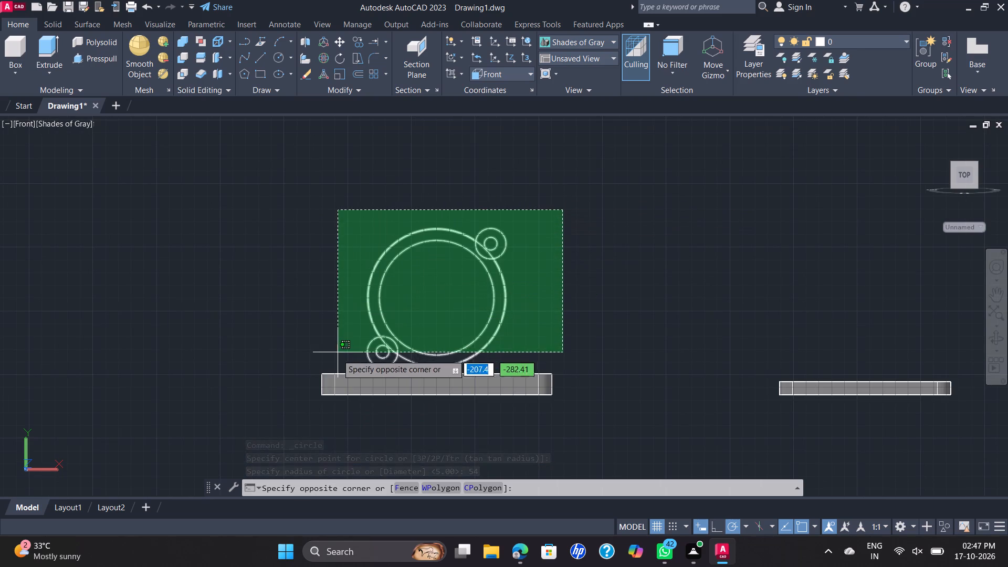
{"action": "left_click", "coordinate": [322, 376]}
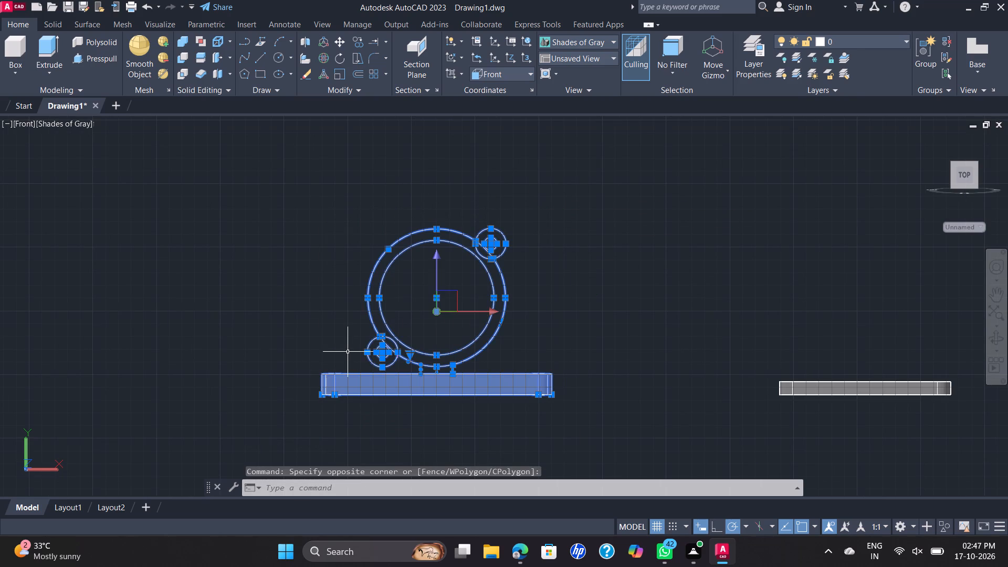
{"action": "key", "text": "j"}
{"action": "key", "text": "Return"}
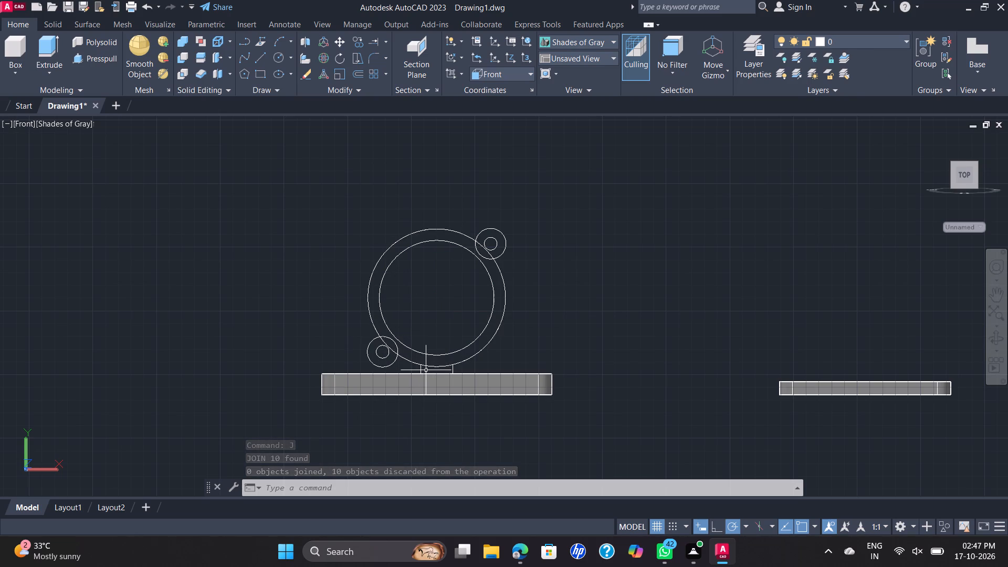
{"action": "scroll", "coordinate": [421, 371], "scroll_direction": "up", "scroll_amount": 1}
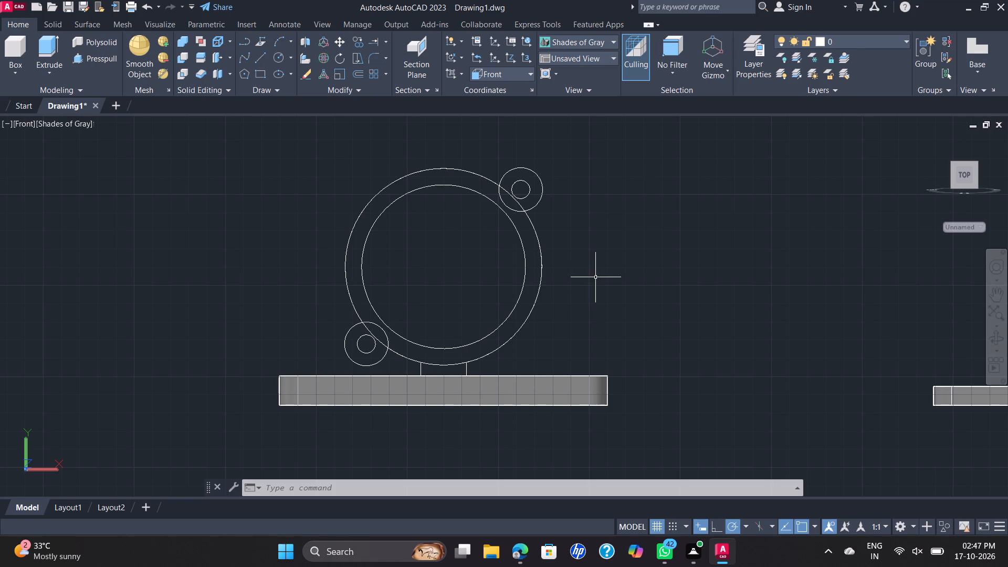
Undo the last join and the radius 54 circle.
{"action": "key", "text": "ctrl+z"}
{"action": "key", "text": "ctrl+z"}
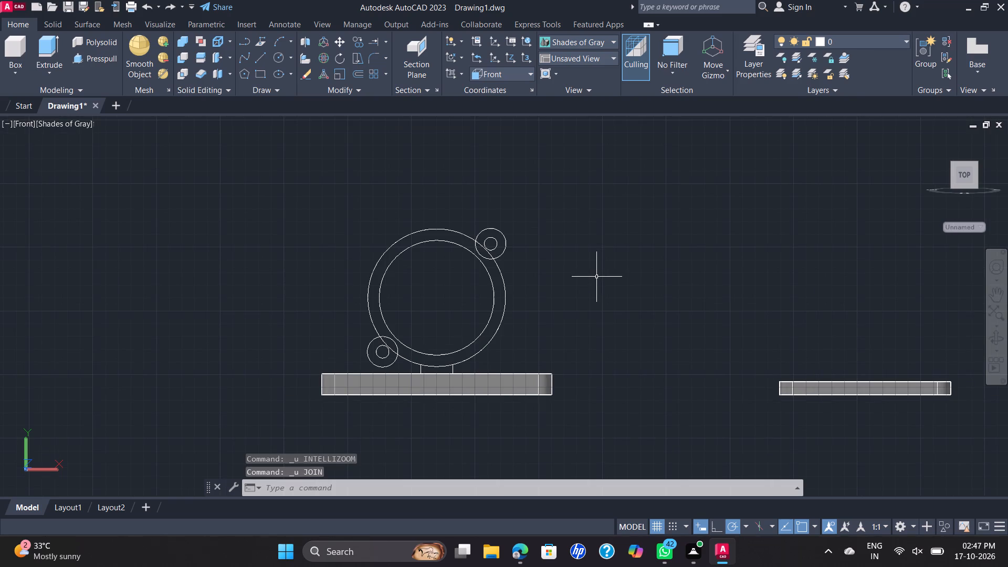
{"action": "key", "text": "ctrl+z"}
{"action": "key", "text": "ctrl+z"}
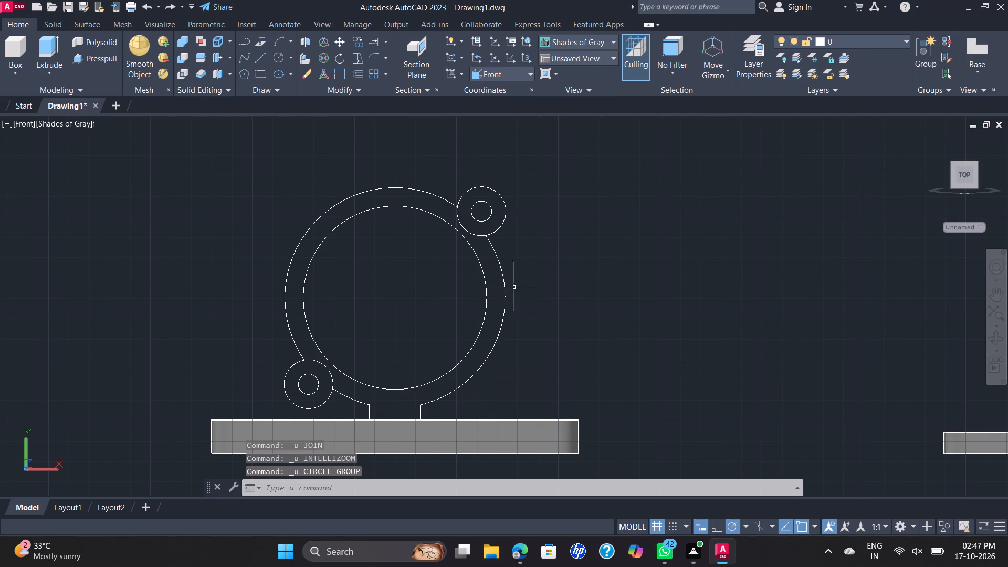
Extend the housing's outer arc through the upper-right lug circle and the lower segment through the lower-left lug circle.
{"action": "left_click", "coordinate": [375, 45]}
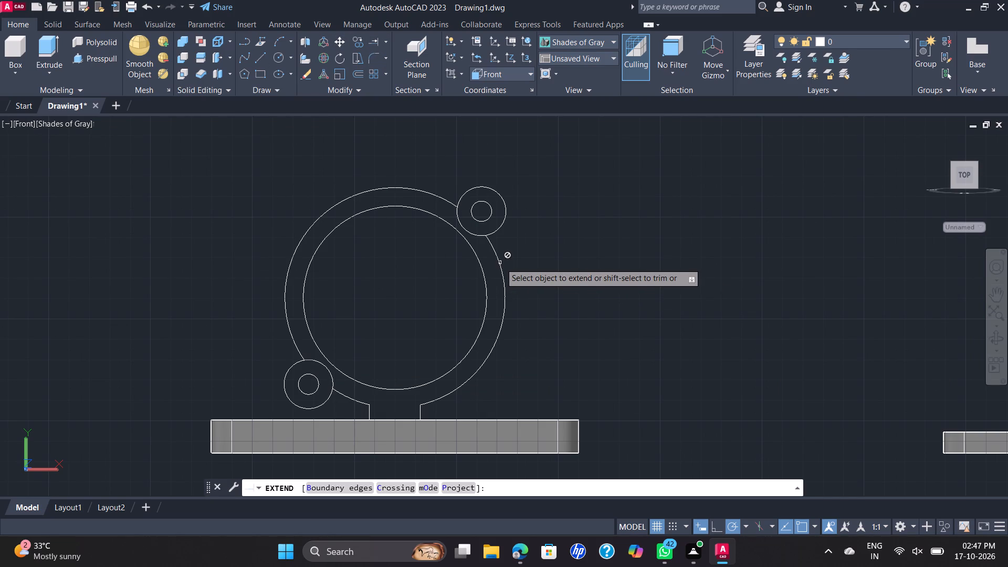
{"action": "scroll", "coordinate": [498, 261], "scroll_direction": "up", "scroll_amount": 3}
{"action": "left_click", "coordinate": [497, 260]}
{"action": "scroll", "coordinate": [496, 260], "scroll_direction": "down", "scroll_amount": 2}
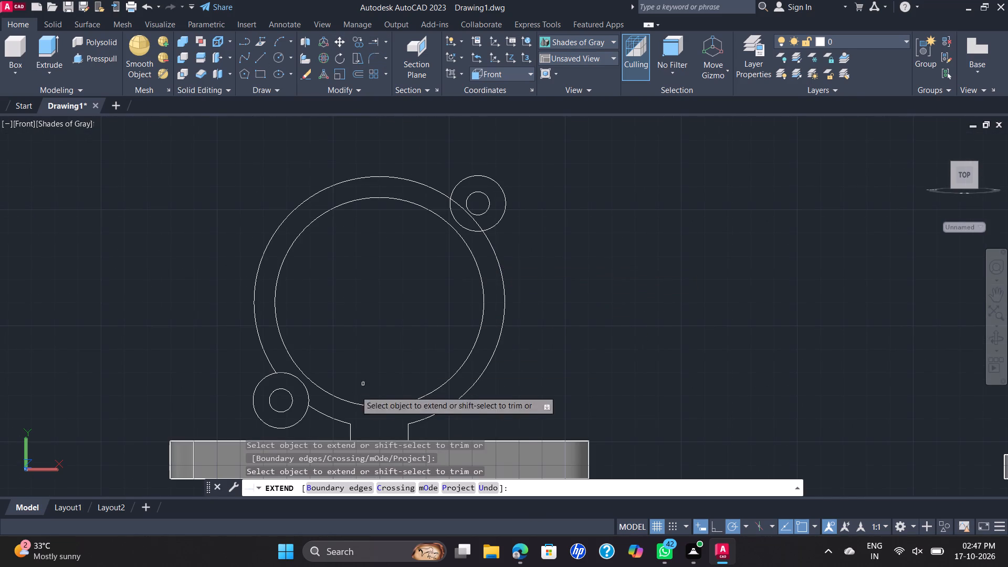
{"action": "scroll", "coordinate": [325, 415], "scroll_direction": "up", "scroll_amount": 1}
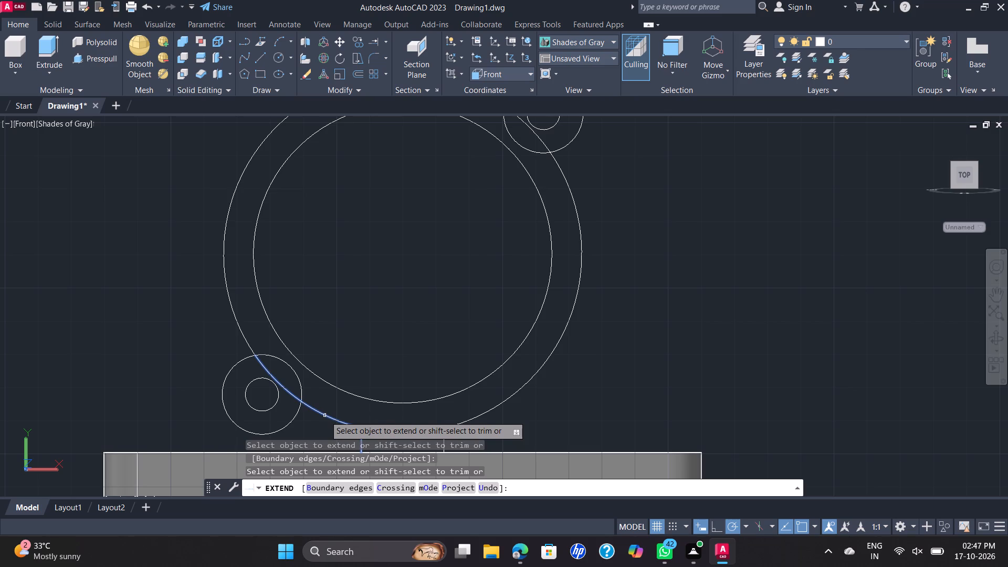
{"action": "left_click", "coordinate": [325, 416]}
{"action": "scroll", "coordinate": [363, 395], "scroll_direction": "down", "scroll_amount": 1}
{"action": "key", "text": "Escape"}
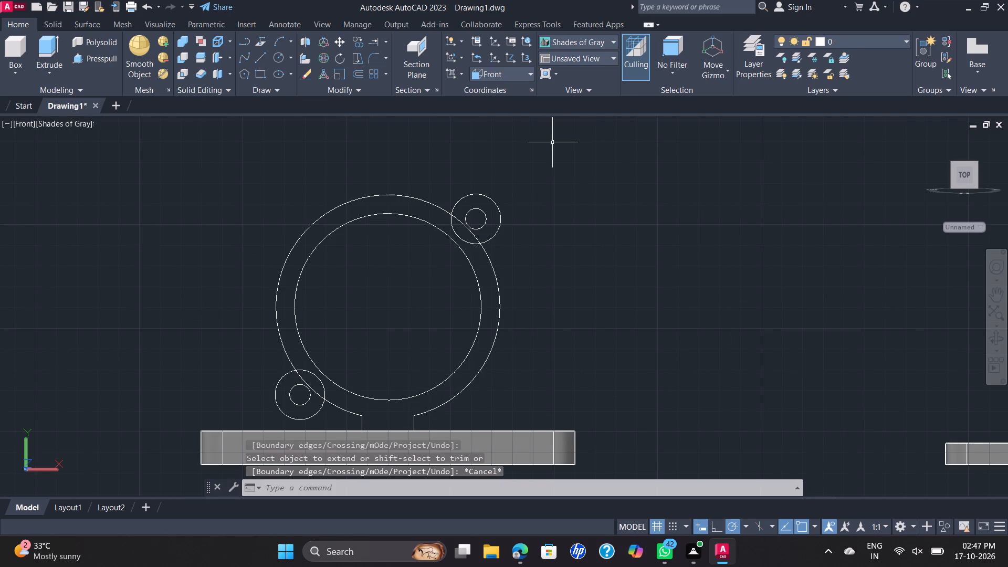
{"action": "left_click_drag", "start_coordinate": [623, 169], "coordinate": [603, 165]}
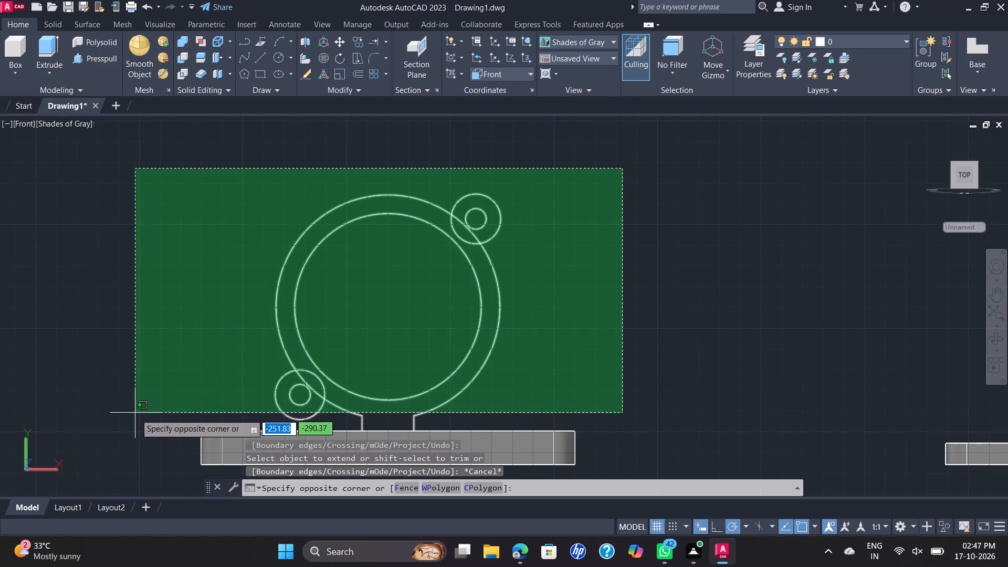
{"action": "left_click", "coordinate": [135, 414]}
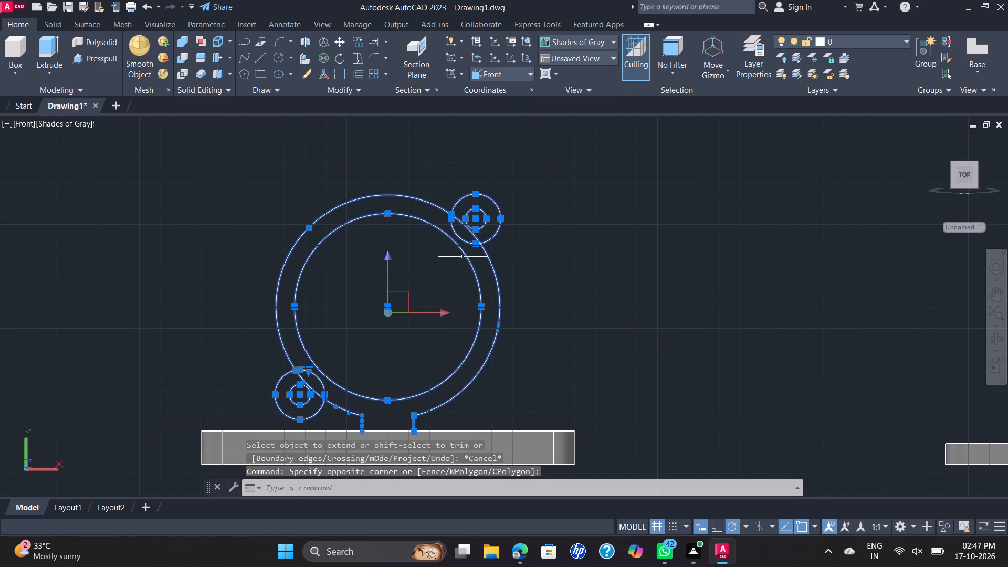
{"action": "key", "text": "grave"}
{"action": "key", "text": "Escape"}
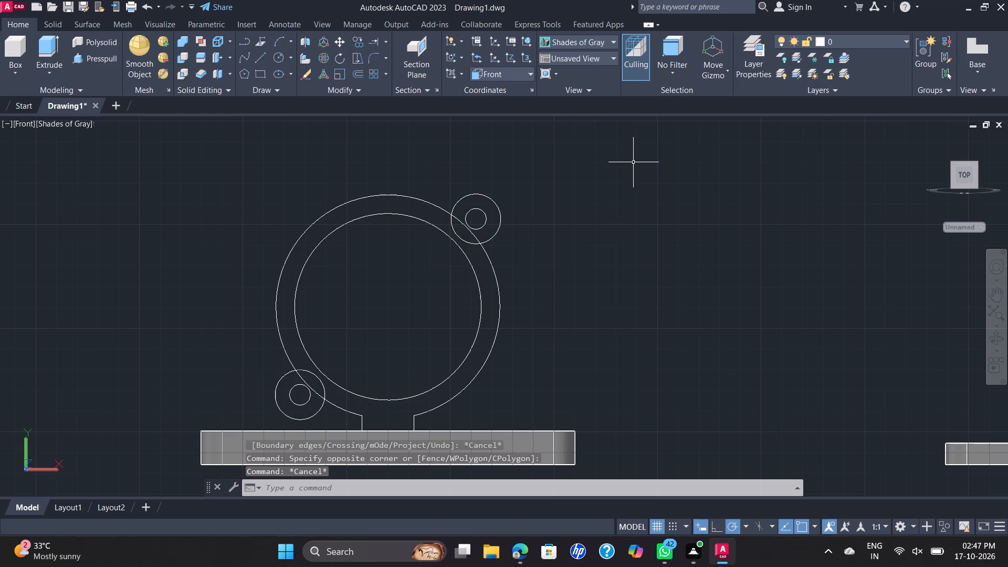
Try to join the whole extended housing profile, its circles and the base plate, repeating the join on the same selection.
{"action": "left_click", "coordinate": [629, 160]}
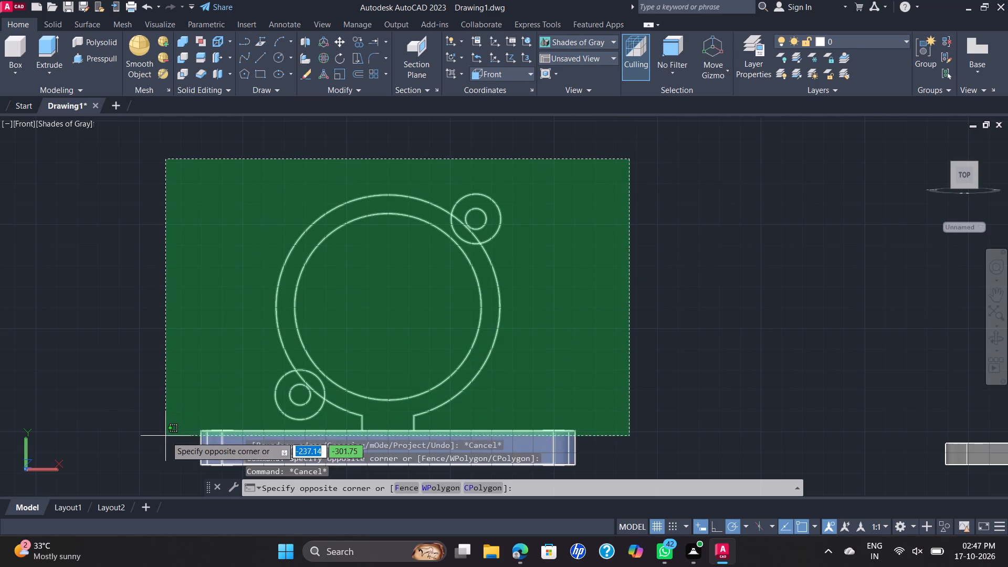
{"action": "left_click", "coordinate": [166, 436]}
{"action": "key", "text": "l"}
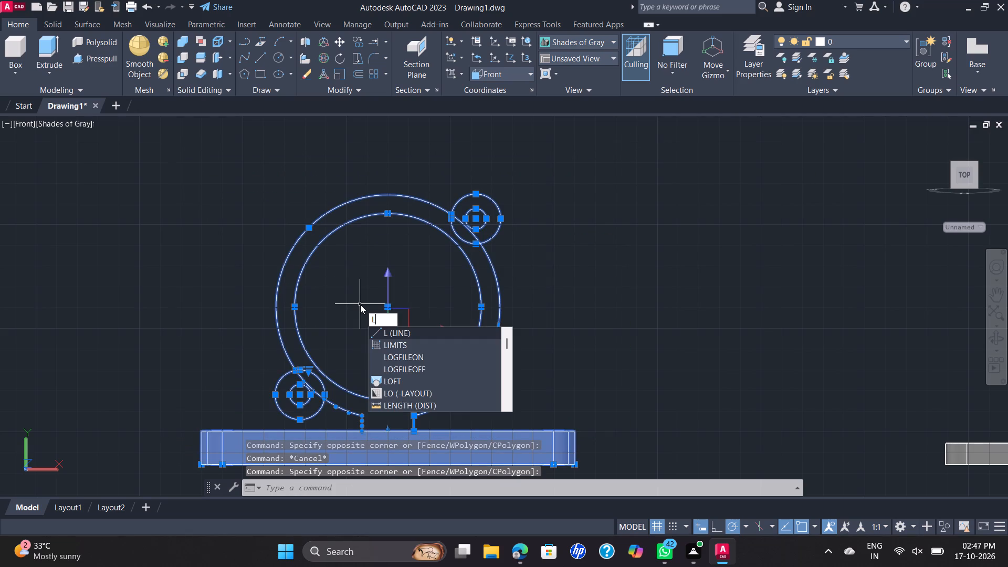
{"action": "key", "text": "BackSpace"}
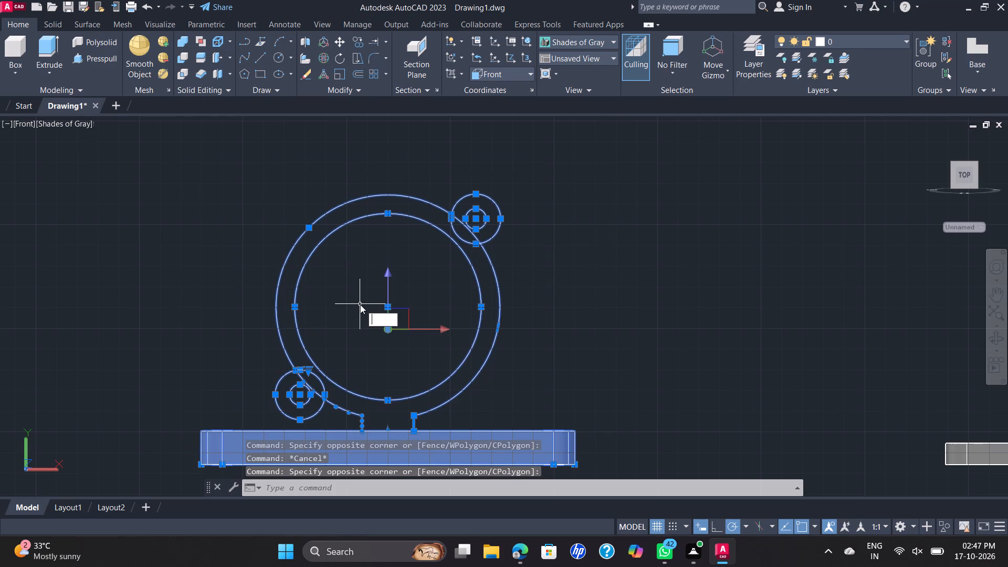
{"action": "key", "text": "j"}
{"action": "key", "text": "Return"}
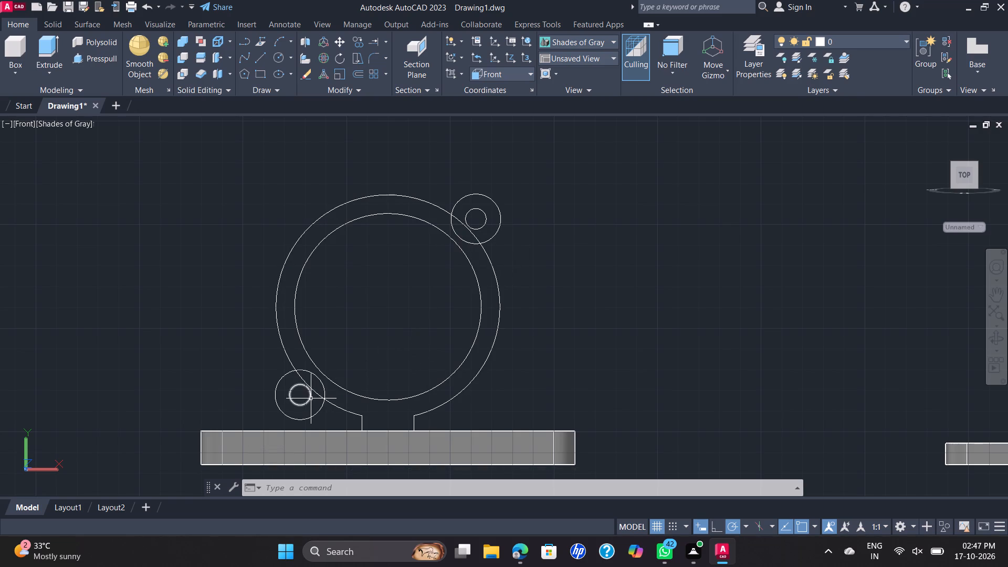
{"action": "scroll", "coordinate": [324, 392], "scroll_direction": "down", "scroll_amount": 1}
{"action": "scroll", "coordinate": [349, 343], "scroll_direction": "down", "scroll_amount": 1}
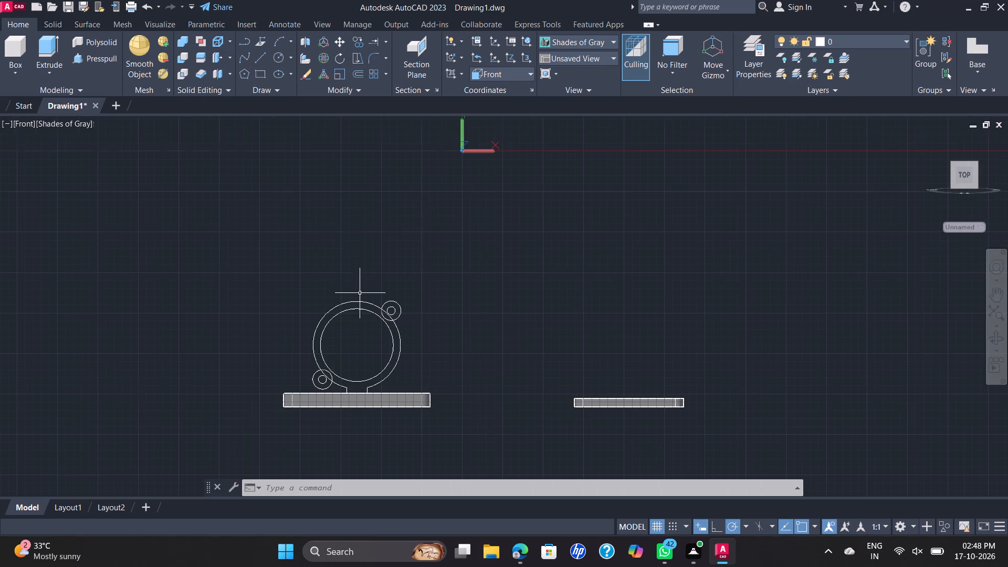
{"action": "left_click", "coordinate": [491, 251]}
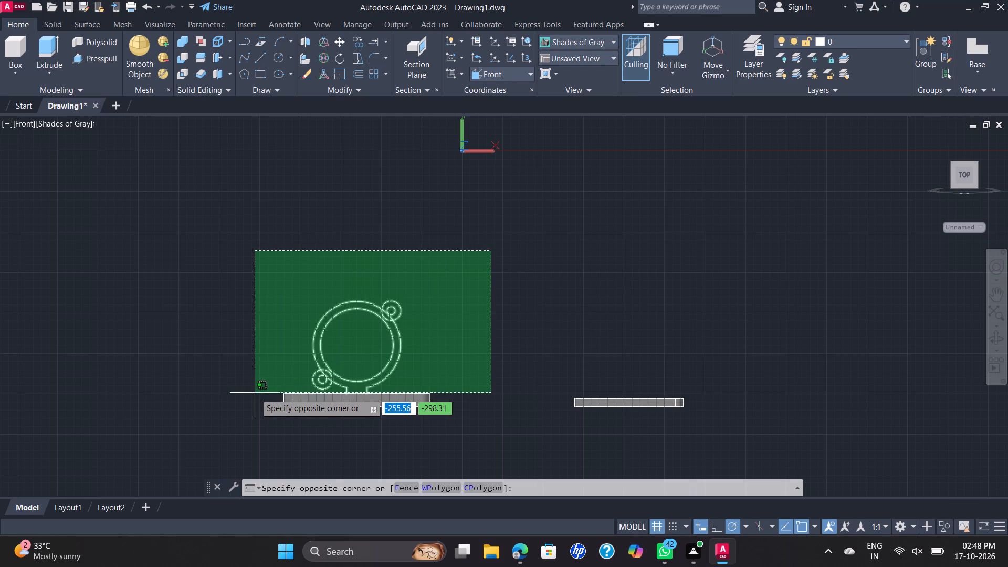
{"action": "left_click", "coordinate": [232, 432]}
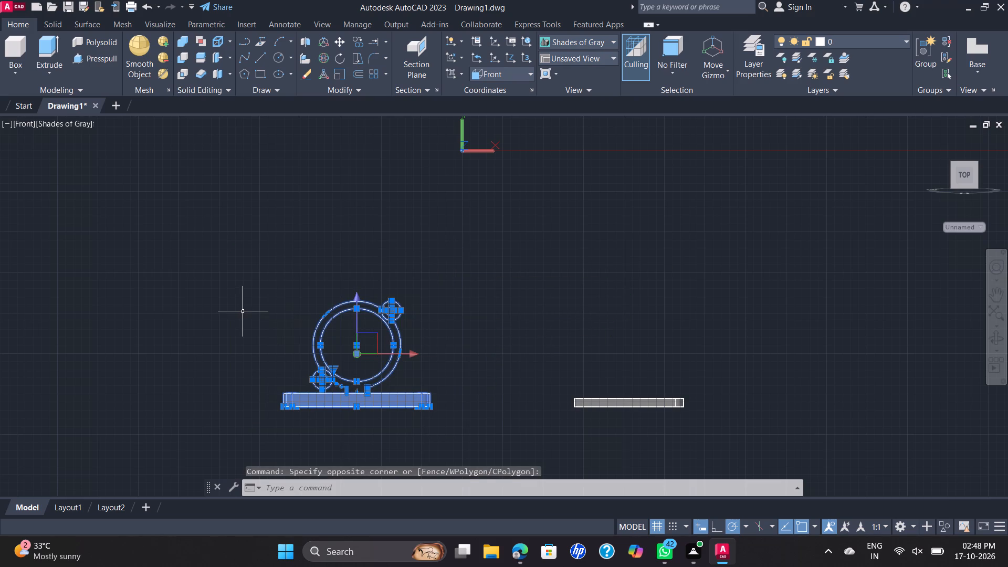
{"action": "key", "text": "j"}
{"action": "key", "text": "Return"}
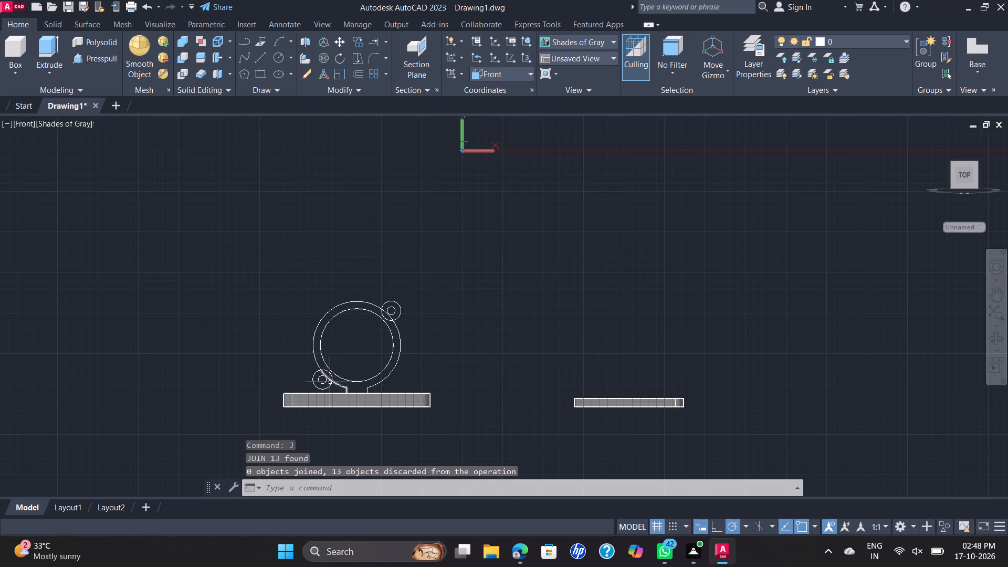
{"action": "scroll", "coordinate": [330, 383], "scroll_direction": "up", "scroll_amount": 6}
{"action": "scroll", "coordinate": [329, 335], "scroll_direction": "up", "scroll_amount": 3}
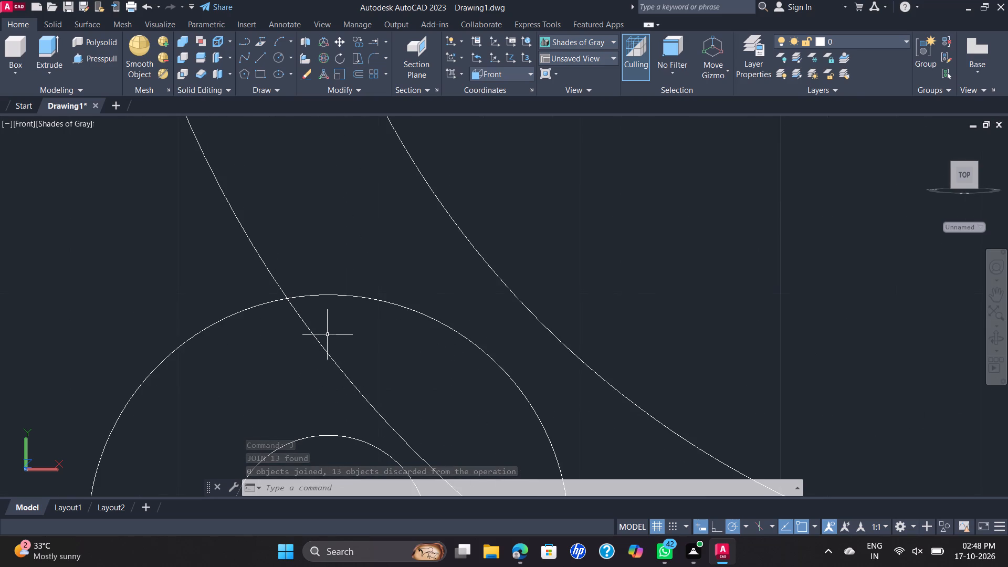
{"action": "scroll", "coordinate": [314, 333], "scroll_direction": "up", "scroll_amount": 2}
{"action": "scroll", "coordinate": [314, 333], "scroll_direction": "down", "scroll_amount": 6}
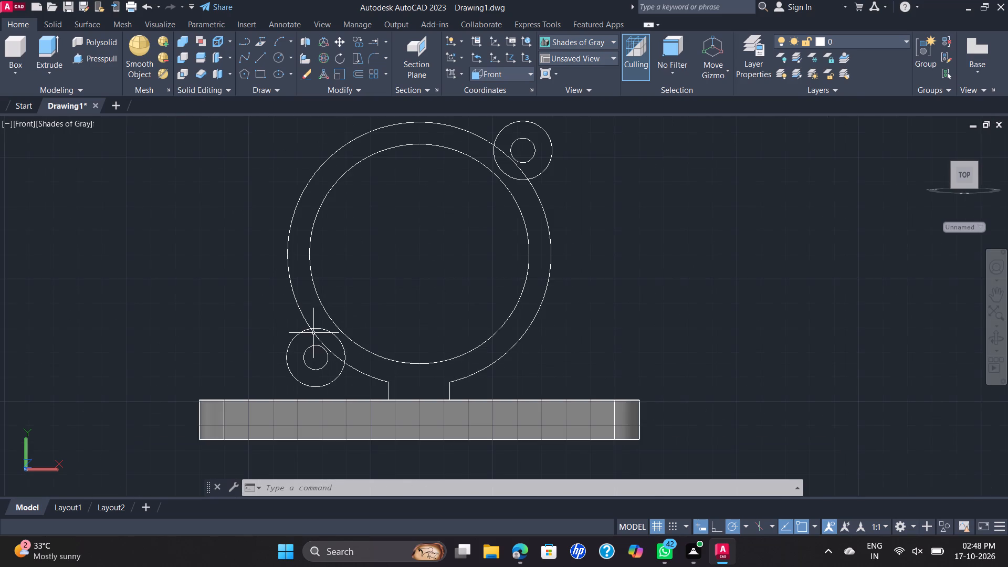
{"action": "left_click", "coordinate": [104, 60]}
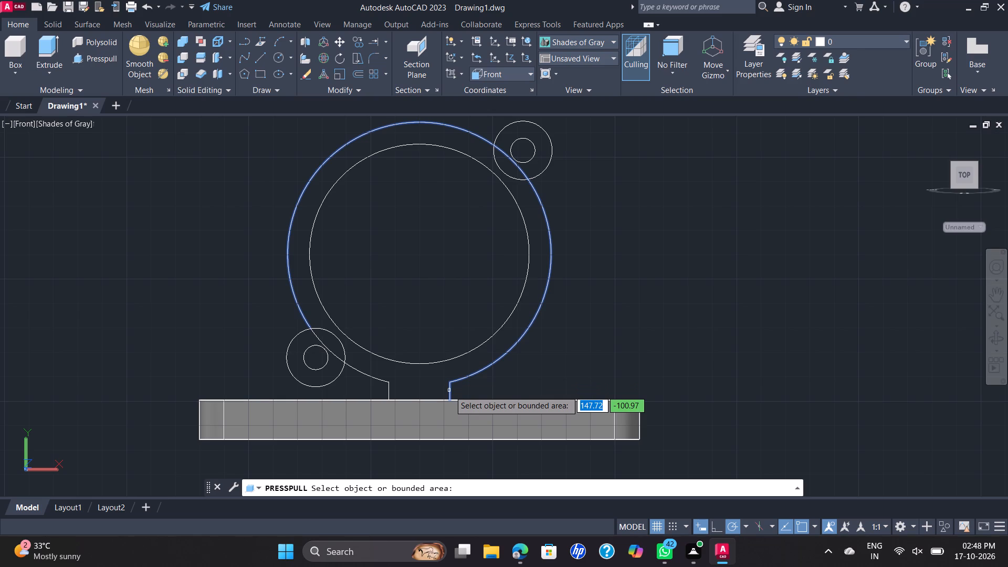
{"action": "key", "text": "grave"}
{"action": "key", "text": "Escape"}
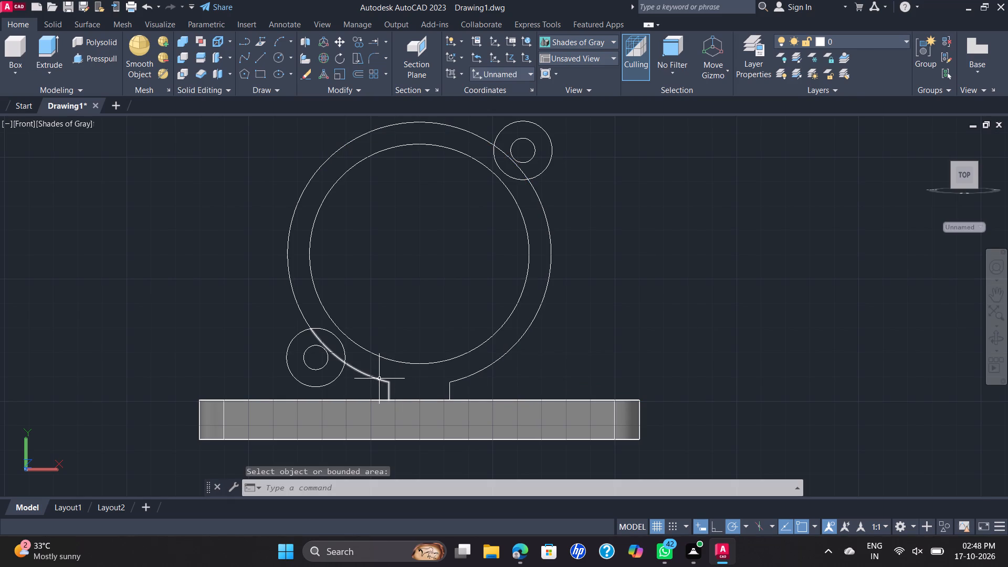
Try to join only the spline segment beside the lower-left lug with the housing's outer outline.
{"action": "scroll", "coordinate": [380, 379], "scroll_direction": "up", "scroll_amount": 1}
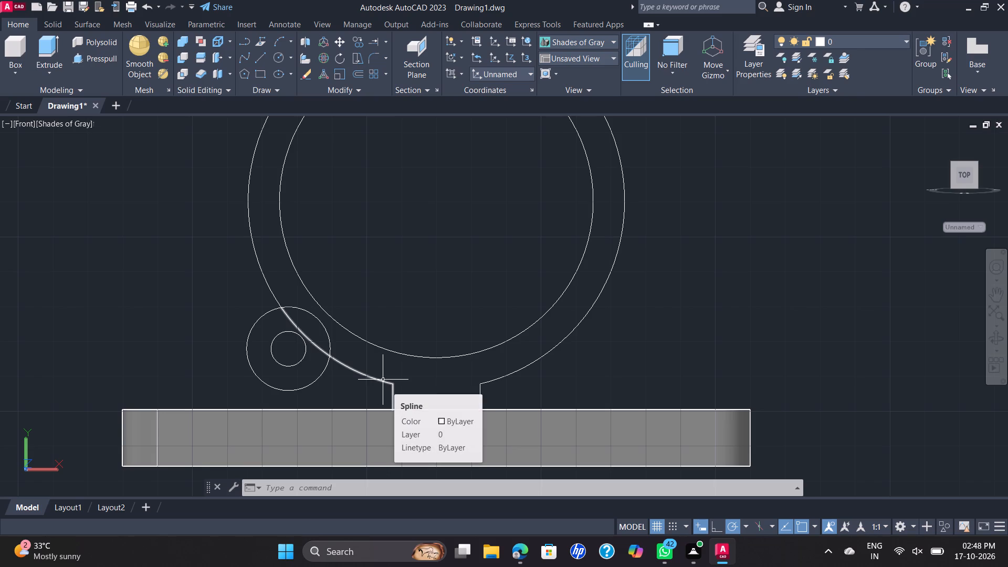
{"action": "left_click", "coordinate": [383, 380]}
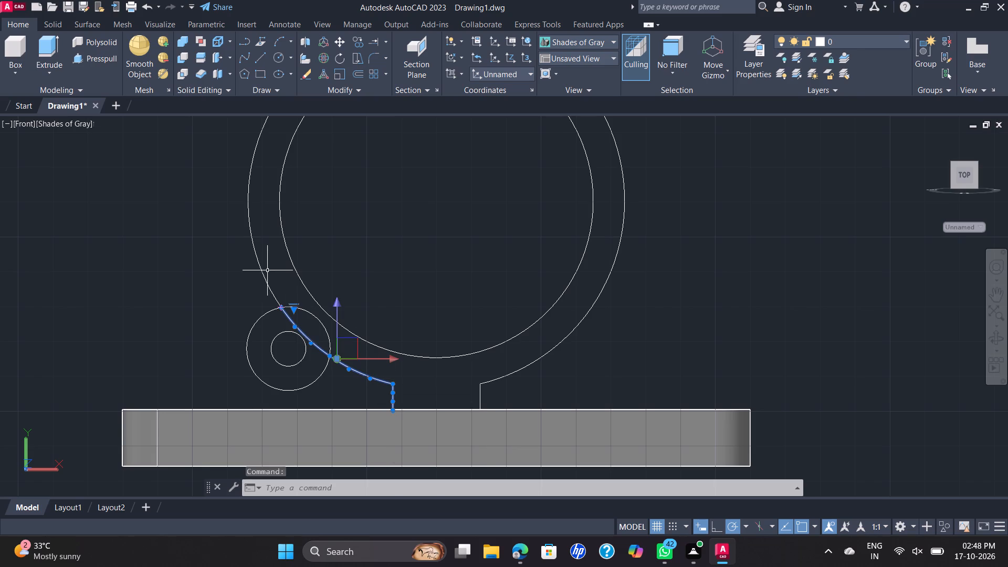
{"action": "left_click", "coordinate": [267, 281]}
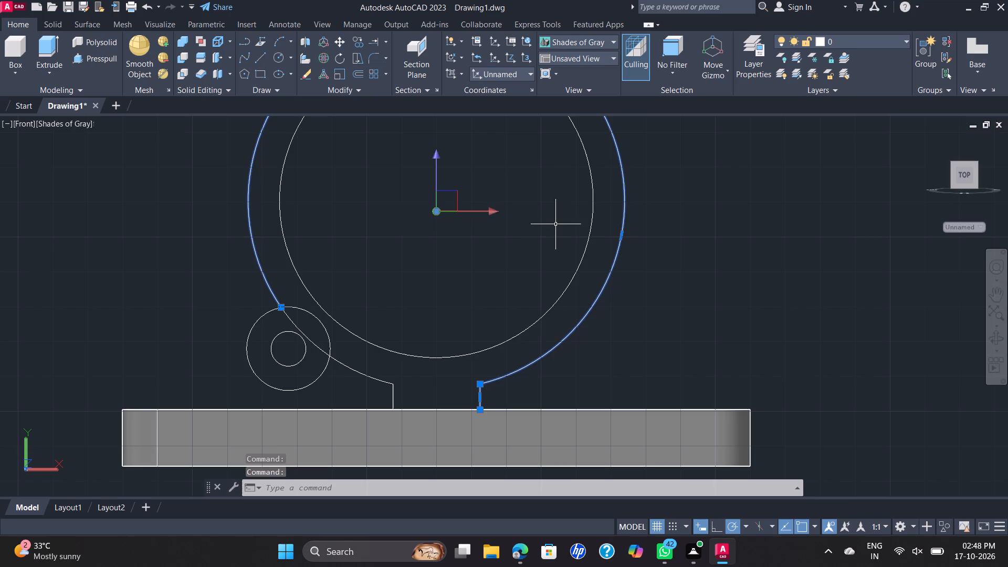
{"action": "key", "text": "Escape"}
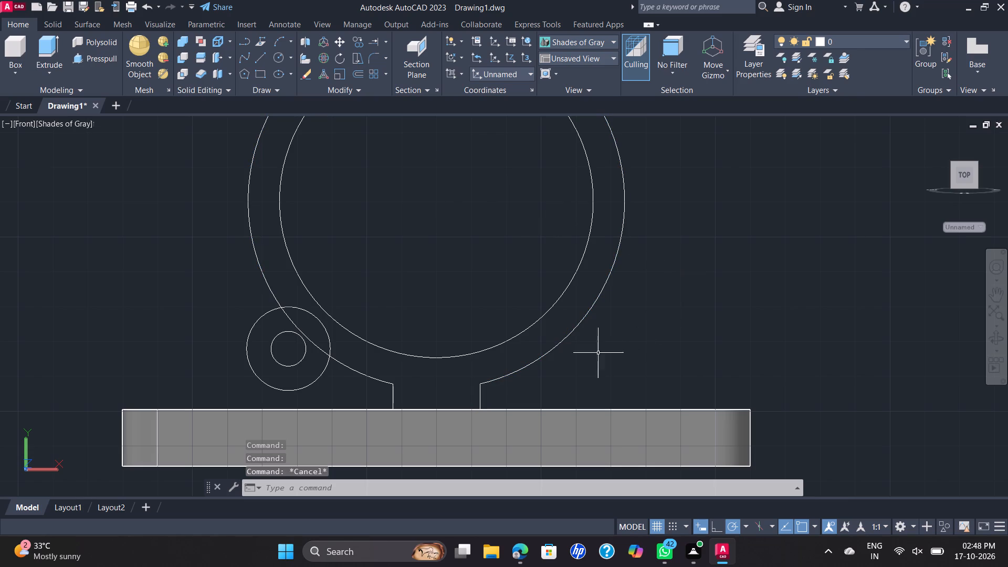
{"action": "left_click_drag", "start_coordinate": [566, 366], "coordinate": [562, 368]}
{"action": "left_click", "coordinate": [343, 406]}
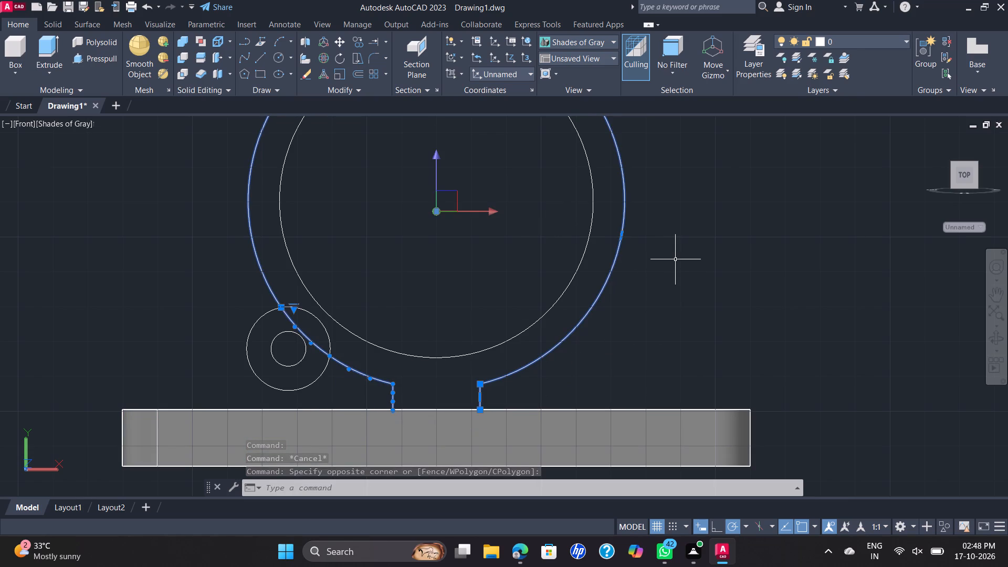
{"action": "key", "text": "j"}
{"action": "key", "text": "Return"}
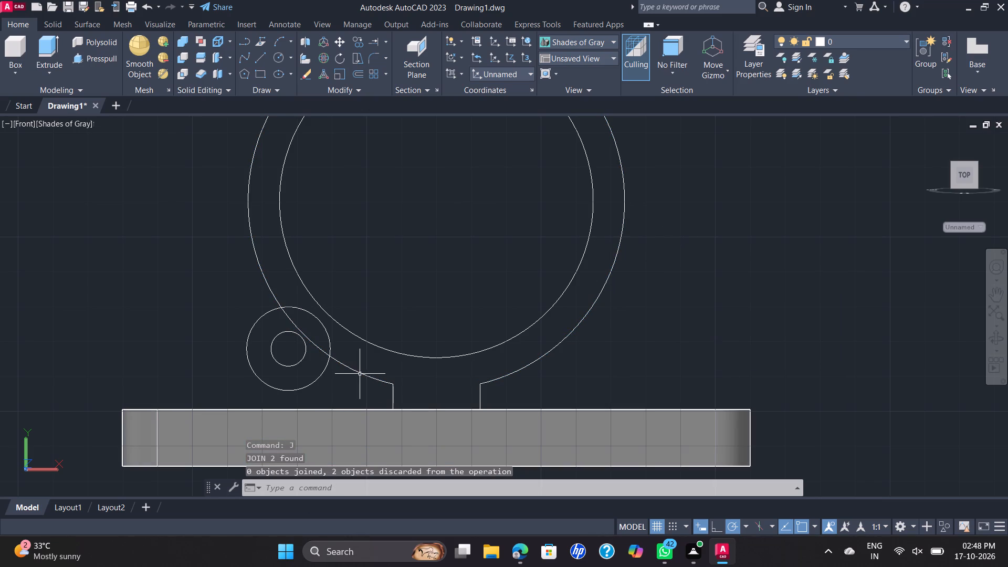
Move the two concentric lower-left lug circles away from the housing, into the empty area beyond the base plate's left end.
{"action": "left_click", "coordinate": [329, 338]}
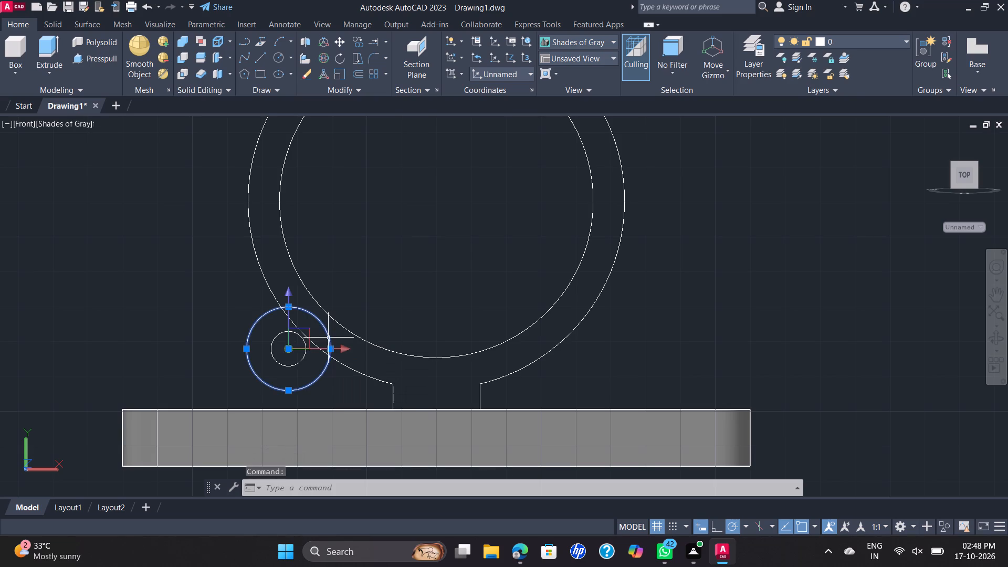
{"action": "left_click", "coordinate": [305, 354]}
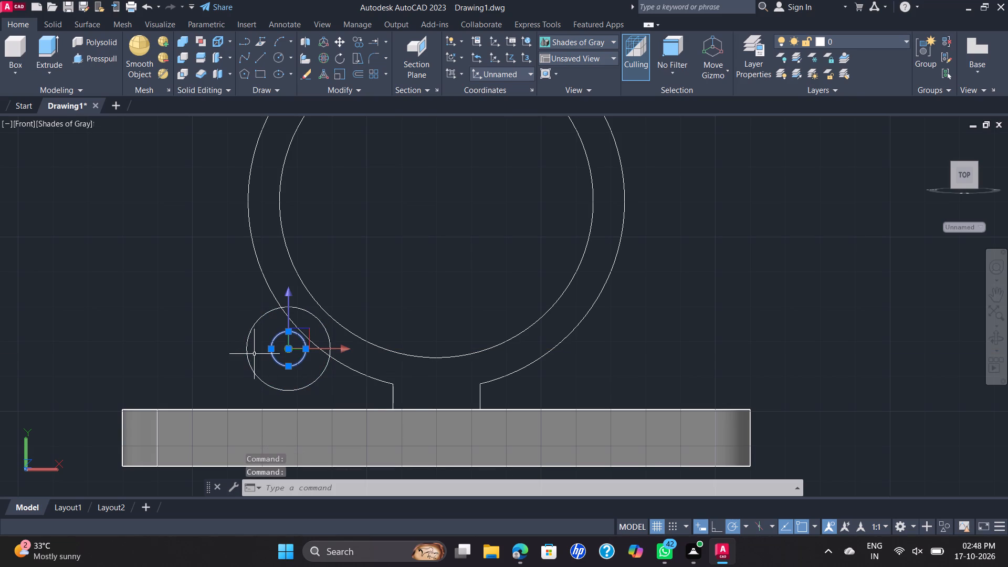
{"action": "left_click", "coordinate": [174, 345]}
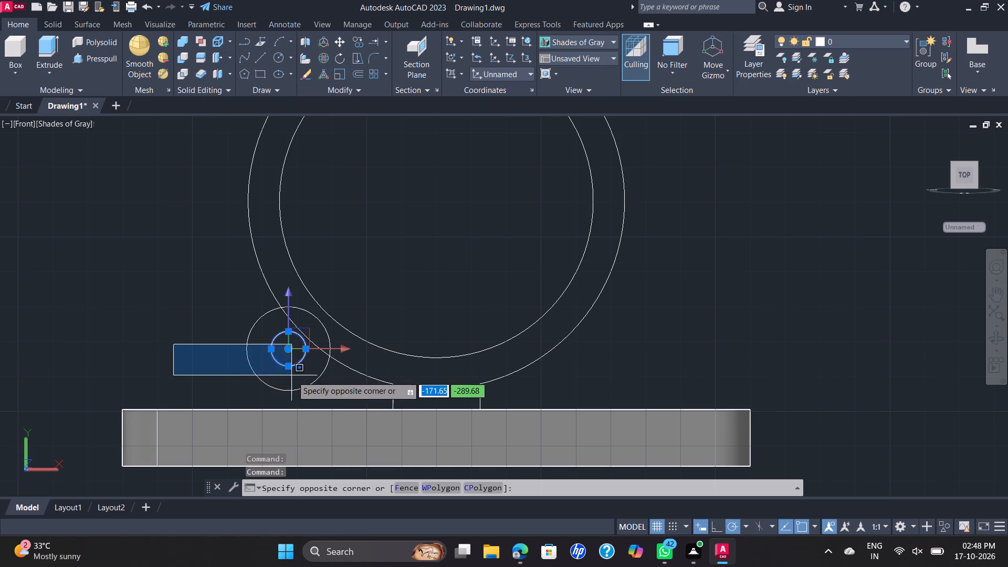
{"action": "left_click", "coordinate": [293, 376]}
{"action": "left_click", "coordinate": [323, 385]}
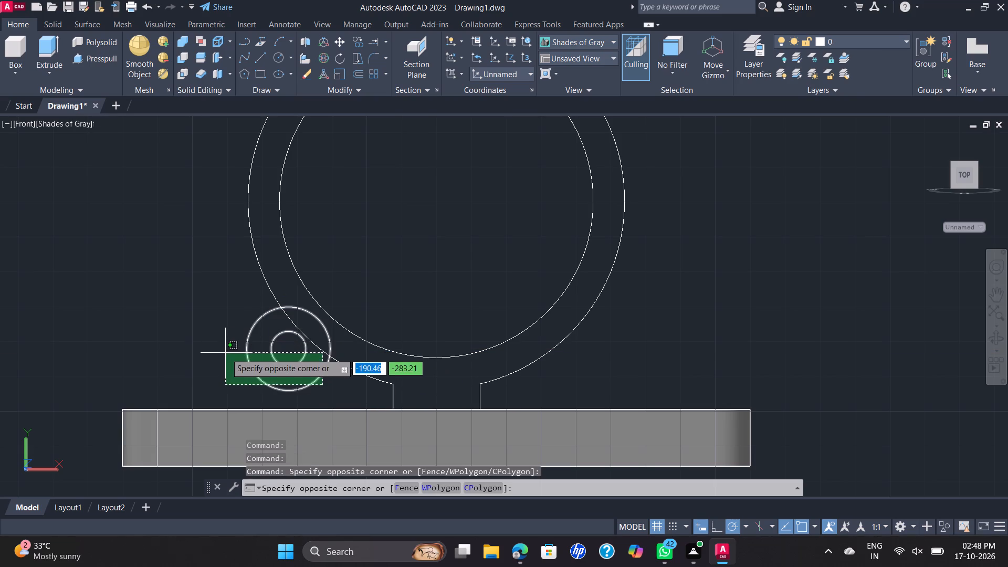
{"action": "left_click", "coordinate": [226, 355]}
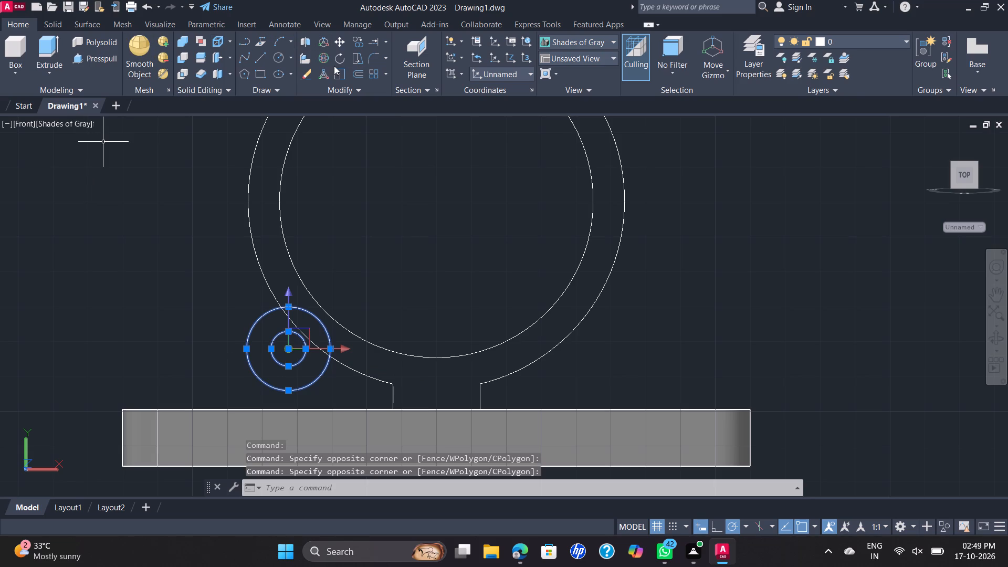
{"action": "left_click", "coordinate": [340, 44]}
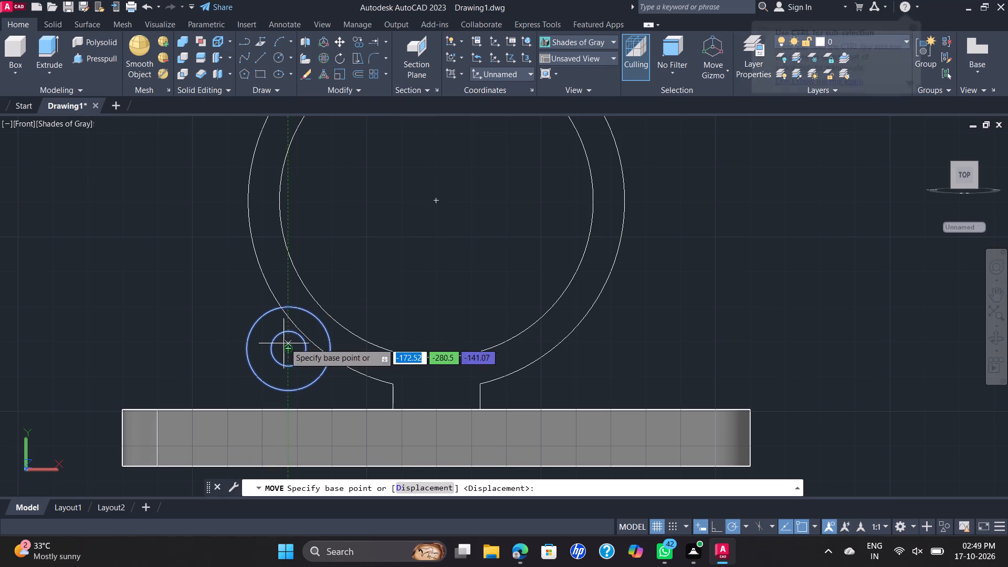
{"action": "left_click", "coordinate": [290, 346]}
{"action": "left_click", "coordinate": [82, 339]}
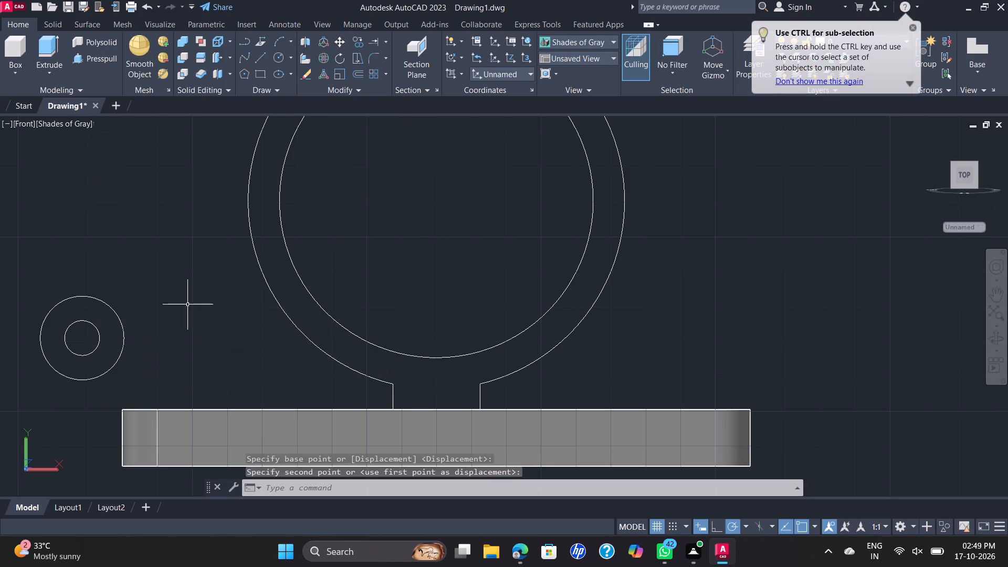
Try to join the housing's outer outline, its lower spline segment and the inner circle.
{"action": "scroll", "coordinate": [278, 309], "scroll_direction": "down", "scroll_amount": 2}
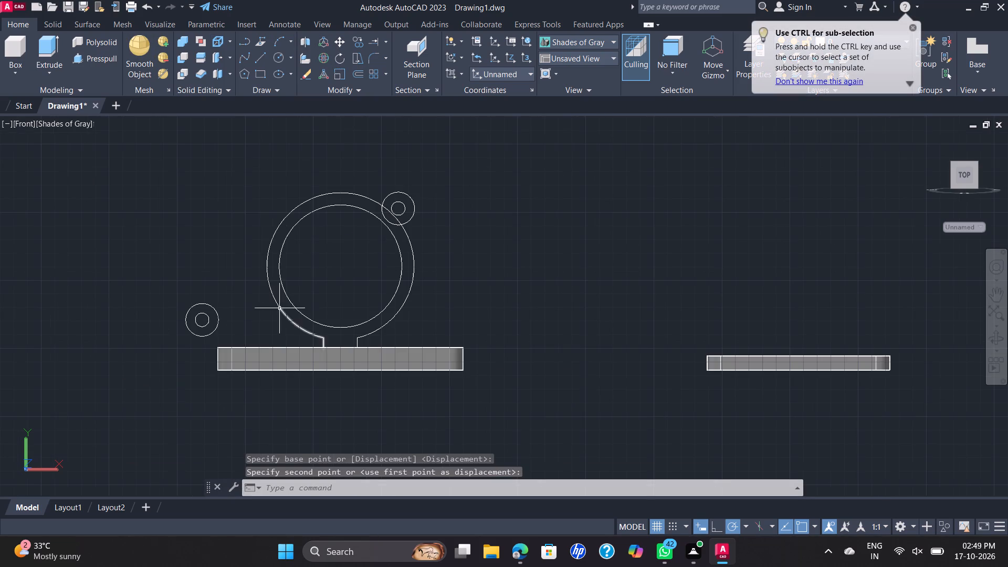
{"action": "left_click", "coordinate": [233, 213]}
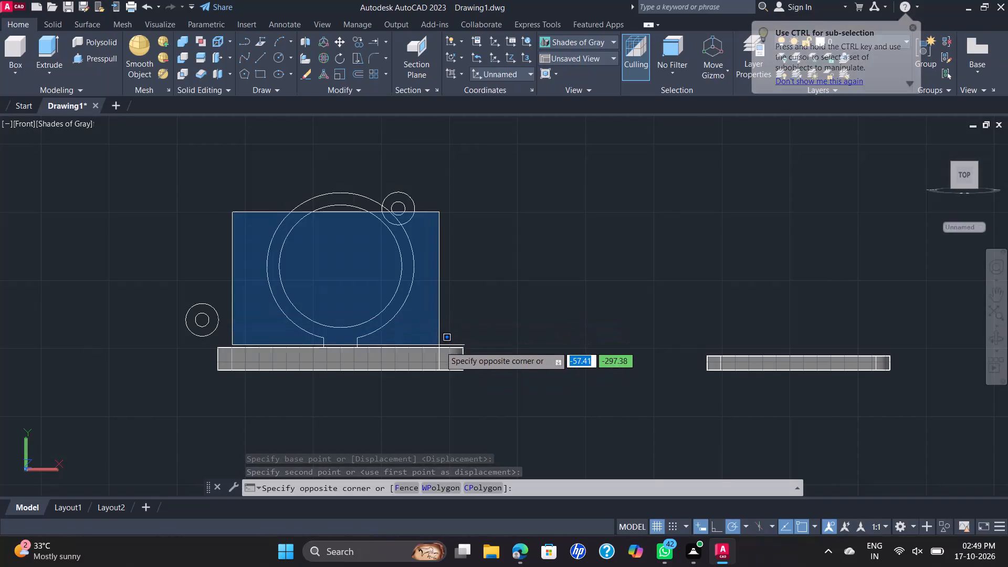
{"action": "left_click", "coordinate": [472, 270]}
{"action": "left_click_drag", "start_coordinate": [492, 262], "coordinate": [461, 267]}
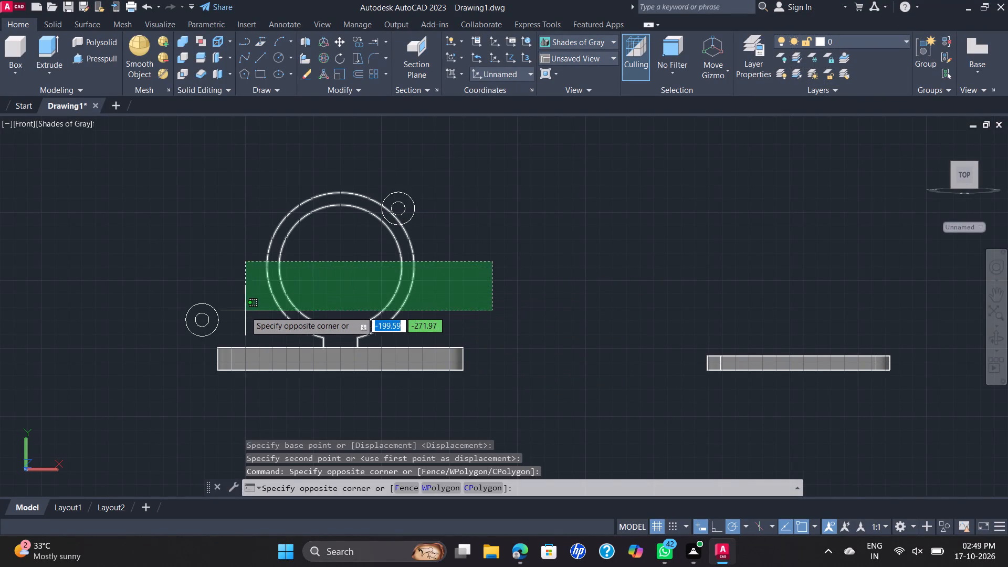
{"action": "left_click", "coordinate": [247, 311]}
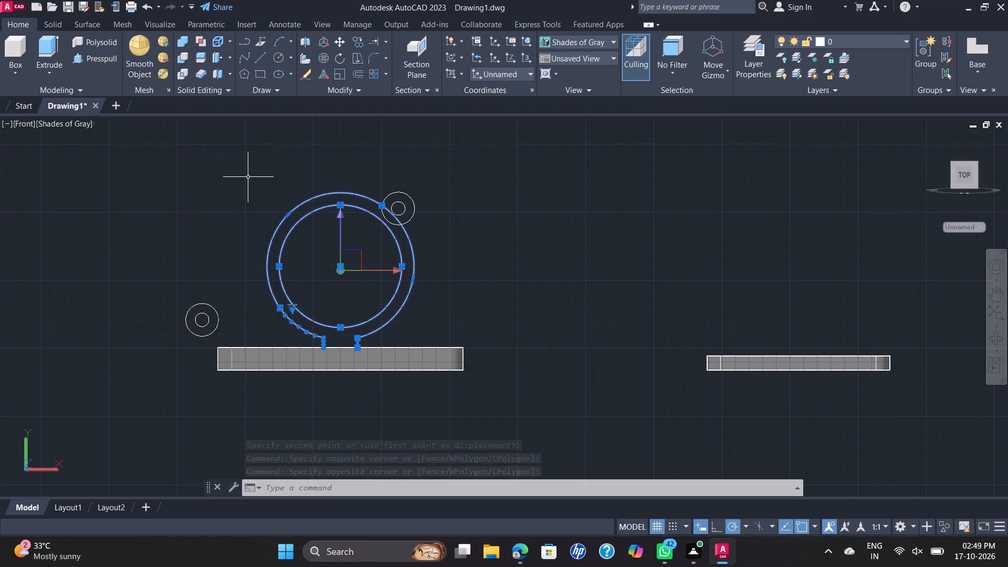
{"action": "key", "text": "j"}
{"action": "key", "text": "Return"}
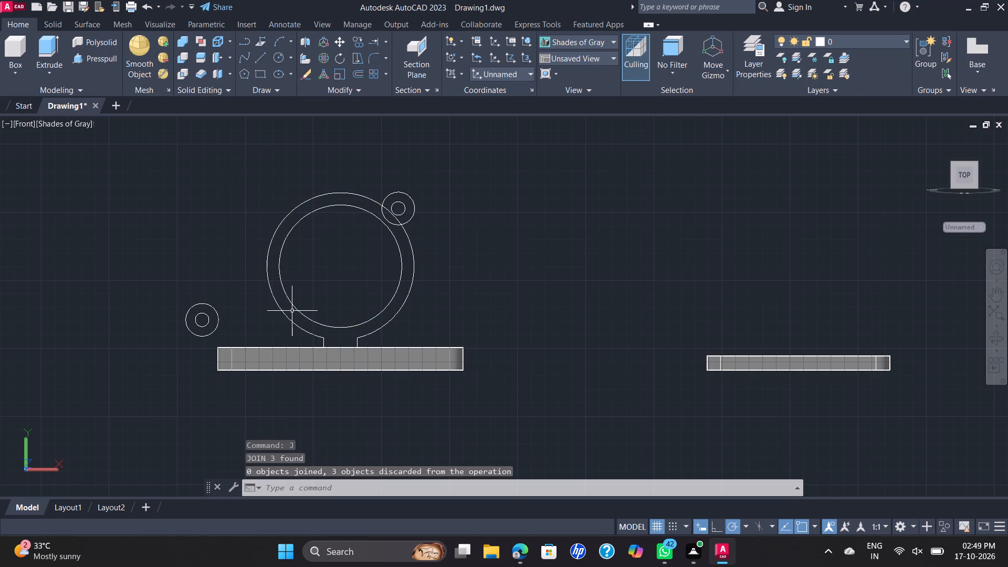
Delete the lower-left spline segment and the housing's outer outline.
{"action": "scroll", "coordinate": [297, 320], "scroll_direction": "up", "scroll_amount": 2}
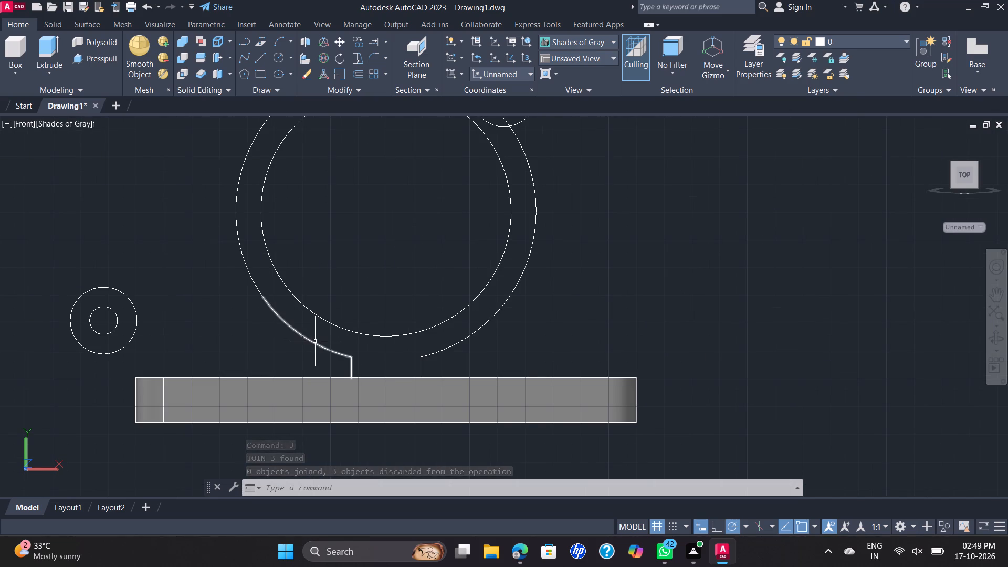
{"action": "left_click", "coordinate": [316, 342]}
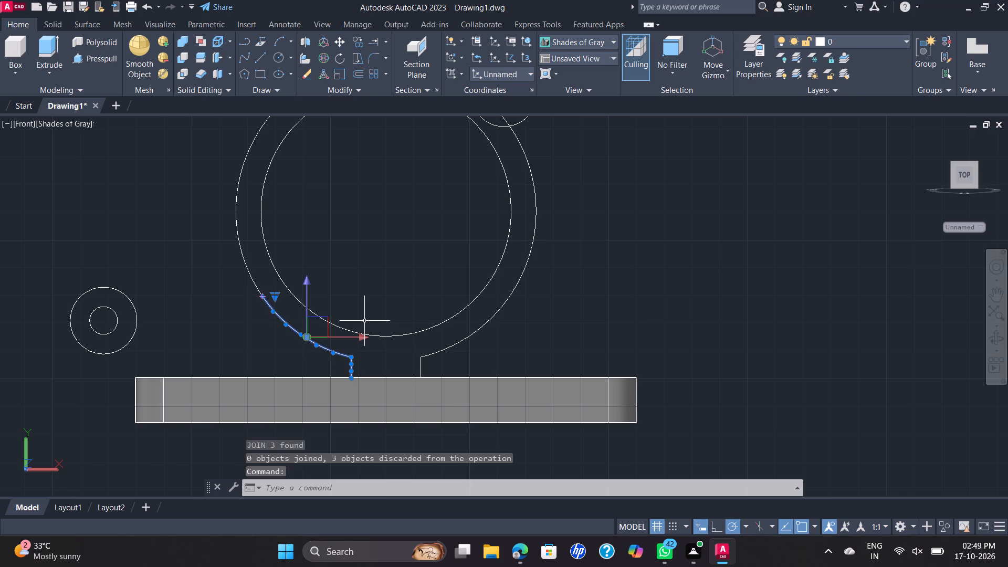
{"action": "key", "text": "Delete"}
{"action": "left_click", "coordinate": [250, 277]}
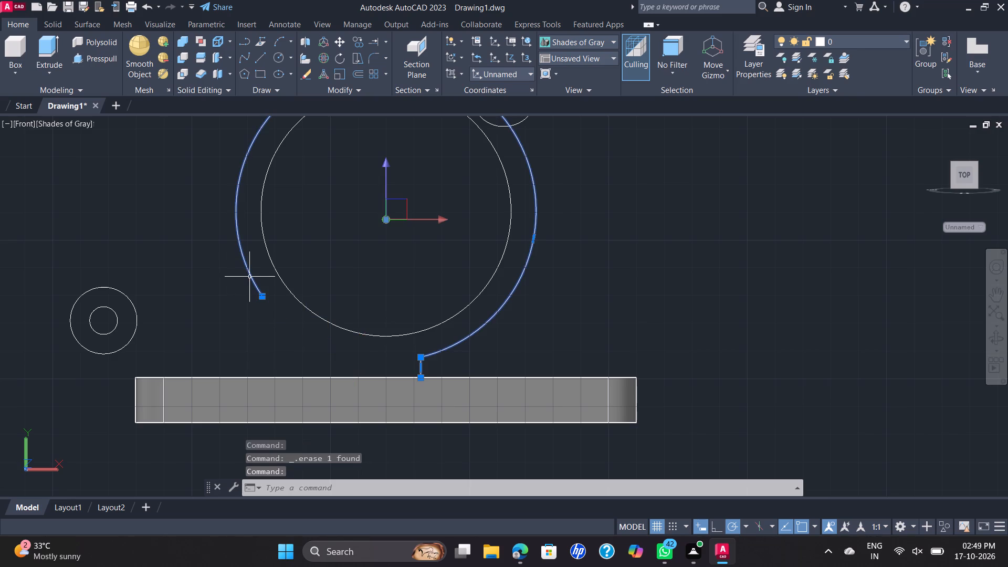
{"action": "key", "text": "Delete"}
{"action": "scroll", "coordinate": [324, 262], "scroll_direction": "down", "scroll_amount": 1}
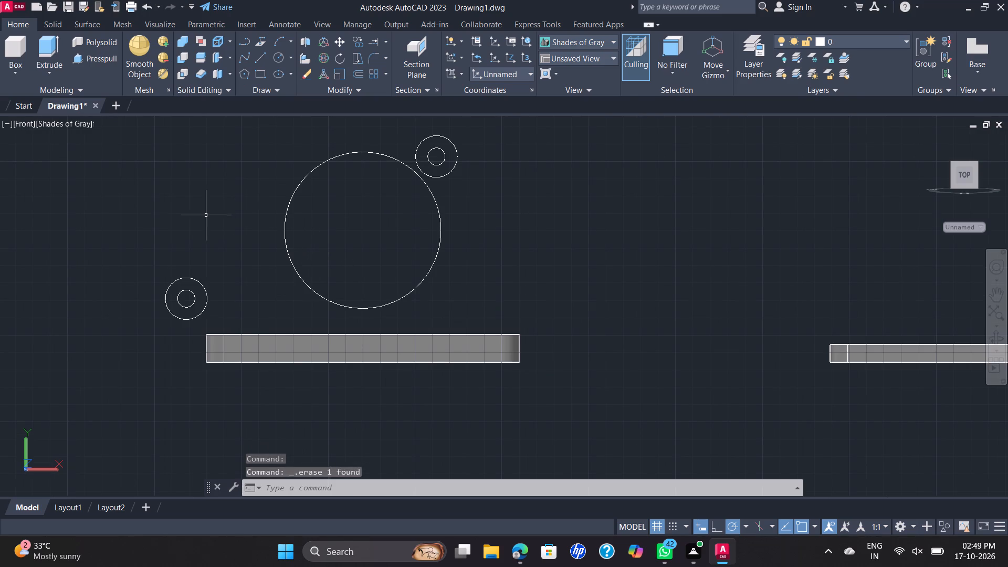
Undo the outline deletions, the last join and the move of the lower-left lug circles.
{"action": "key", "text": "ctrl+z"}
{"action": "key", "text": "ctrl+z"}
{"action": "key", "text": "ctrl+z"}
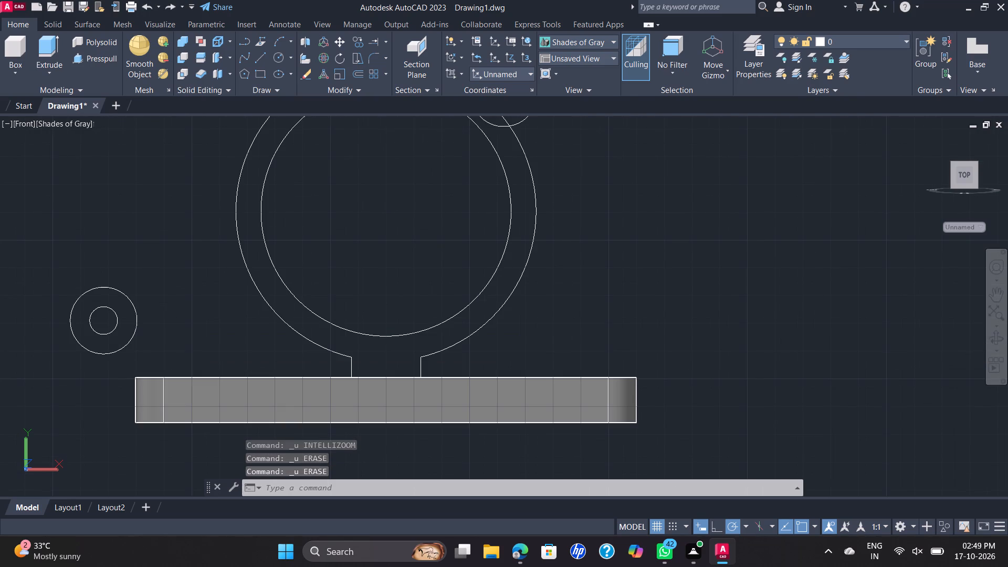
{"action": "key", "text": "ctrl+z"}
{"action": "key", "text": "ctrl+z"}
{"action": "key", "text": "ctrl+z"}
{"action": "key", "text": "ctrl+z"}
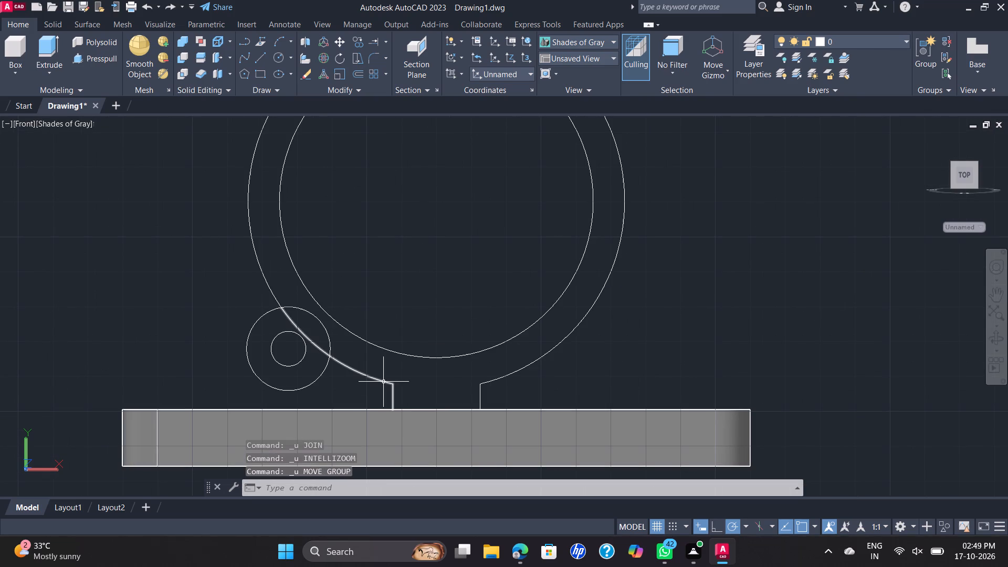
Explode the housing's outer outline and the spline segment beside the lower-left lug into separate pieces.
{"action": "left_click", "coordinate": [272, 297]}
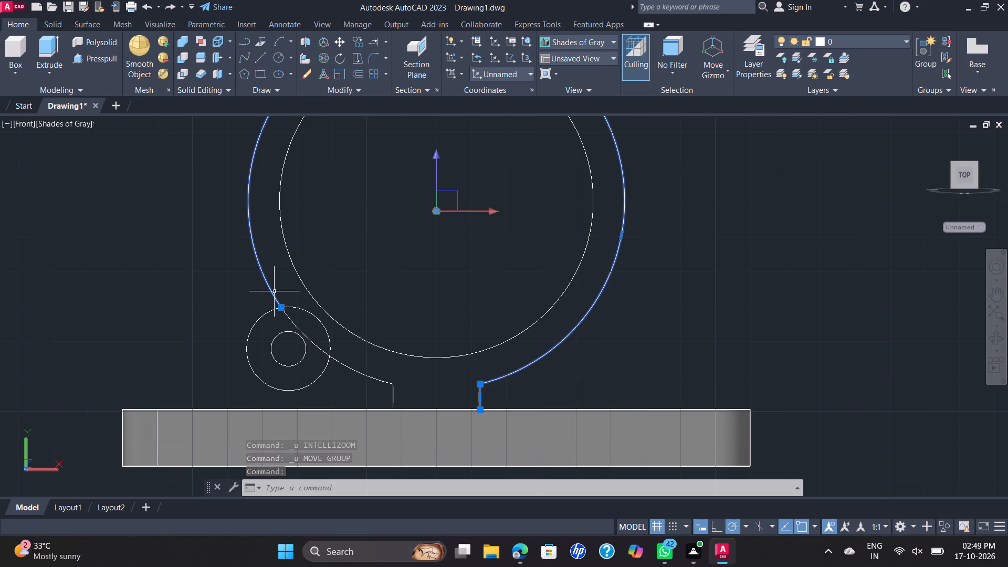
{"action": "type", "text": "EX"}
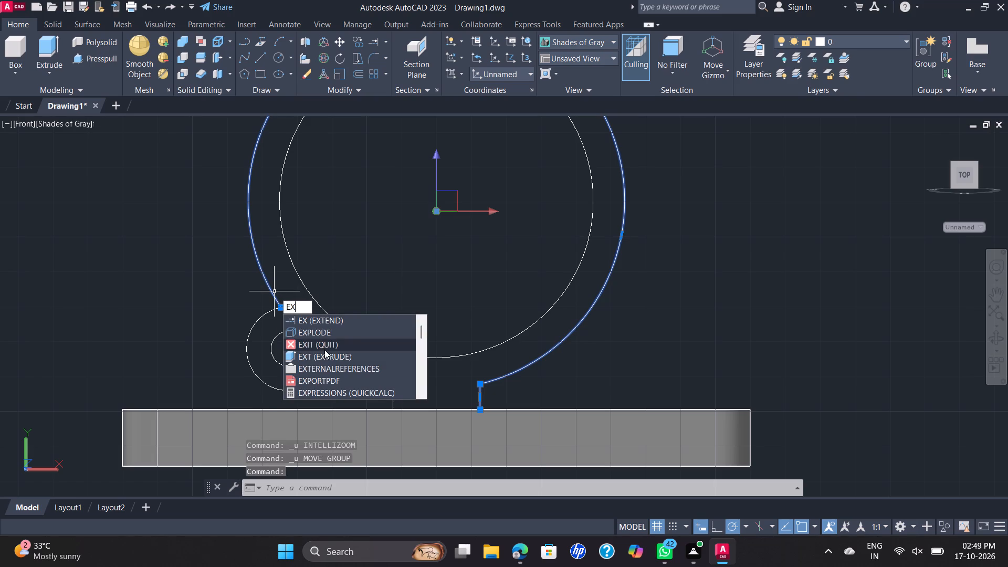
{"action": "left_click", "coordinate": [320, 334]}
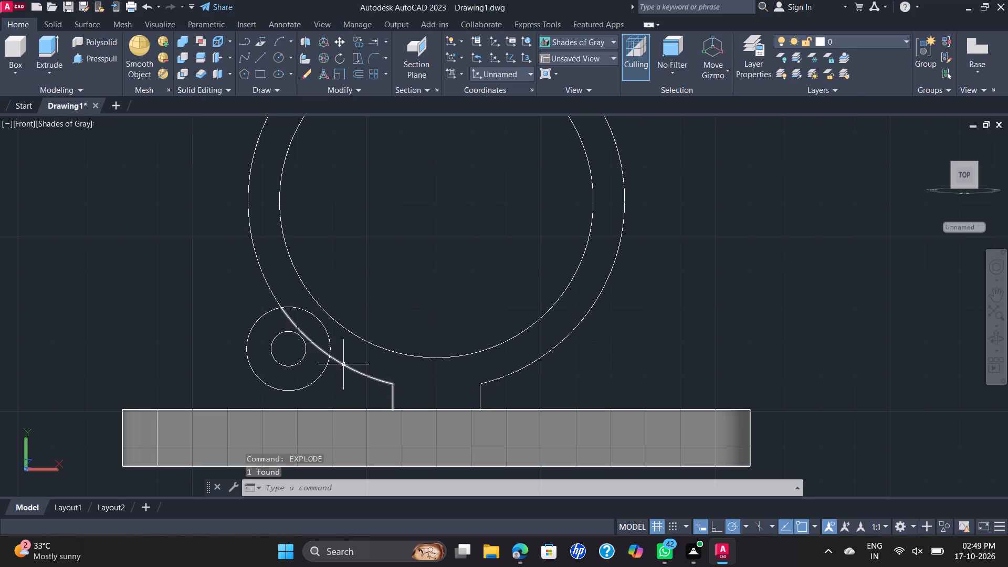
{"action": "left_click", "coordinate": [344, 365]}
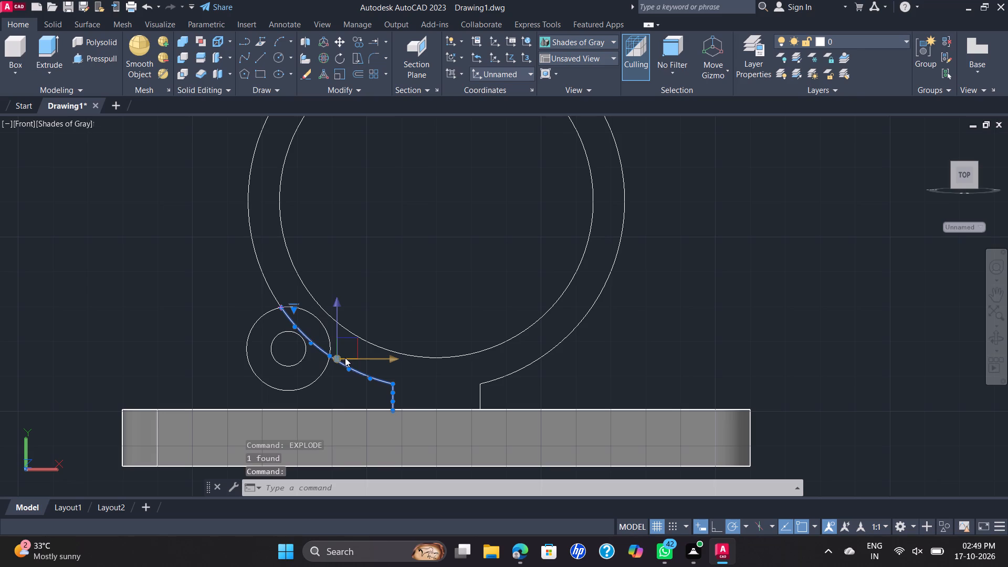
{"action": "type", "text": "EX"}
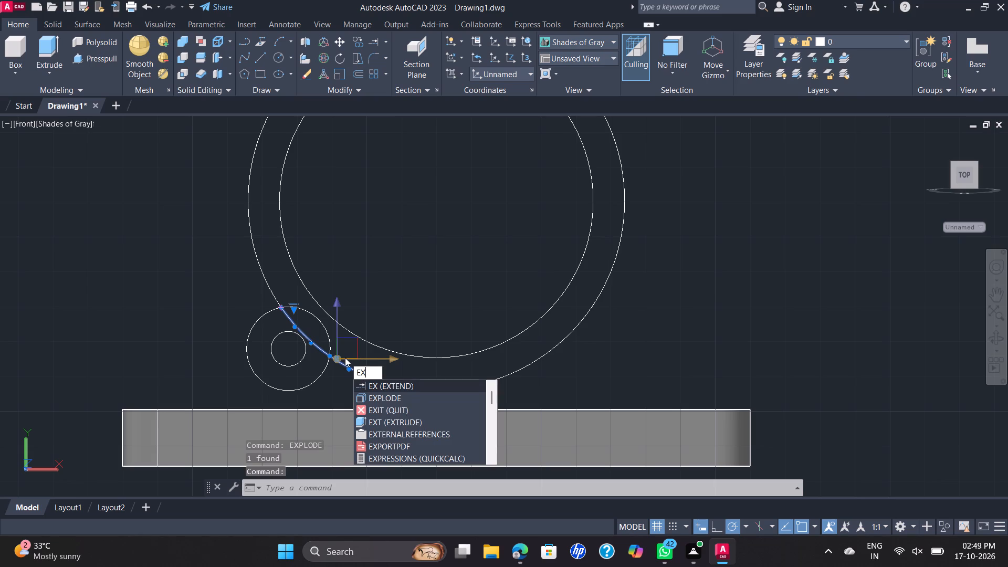
{"action": "left_click_drag", "start_coordinate": [388, 400], "coordinate": [337, 359]}
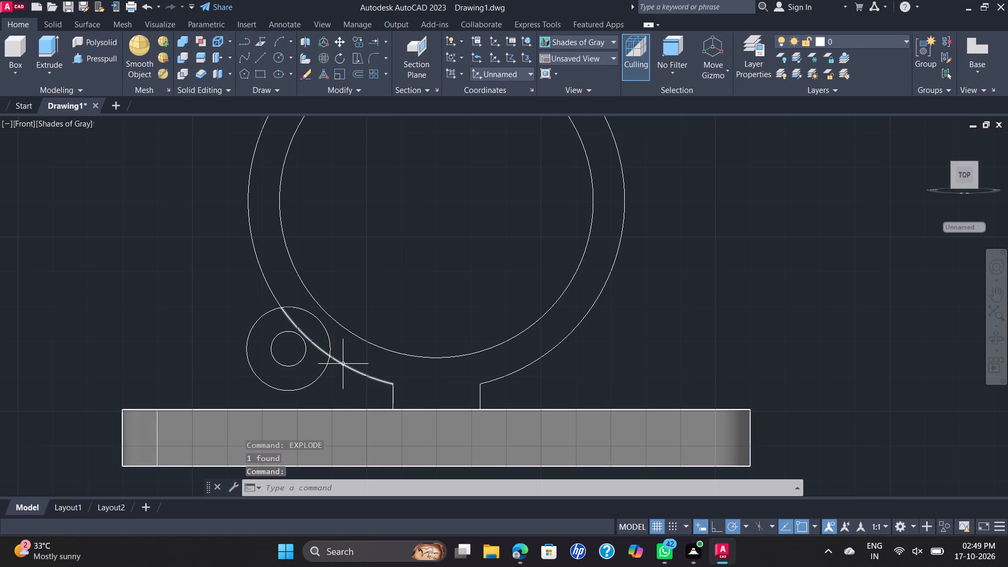
{"action": "left_click", "coordinate": [343, 364]}
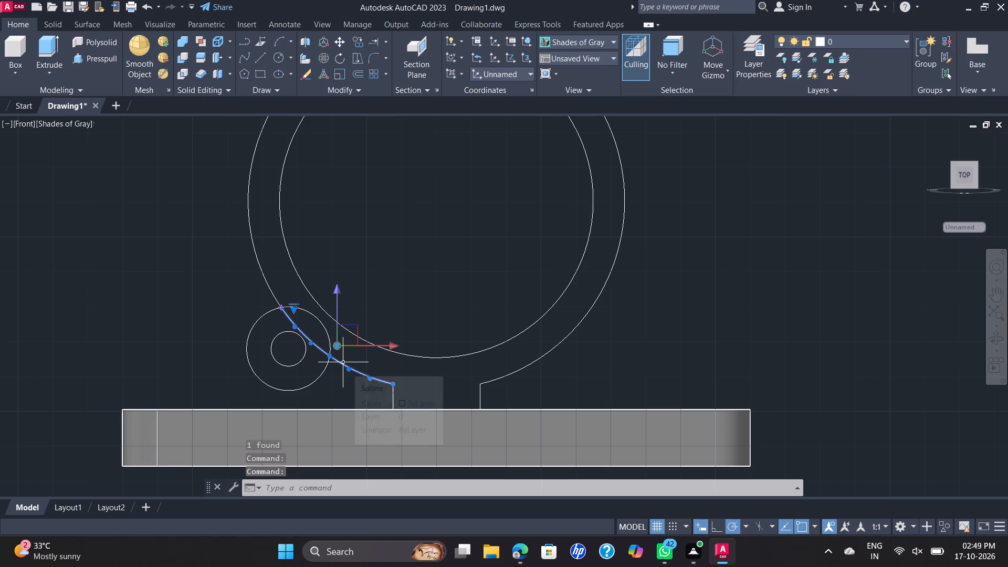
{"action": "key", "text": "Escape"}
{"action": "scroll", "coordinate": [451, 374], "scroll_direction": "down", "scroll_amount": 1}
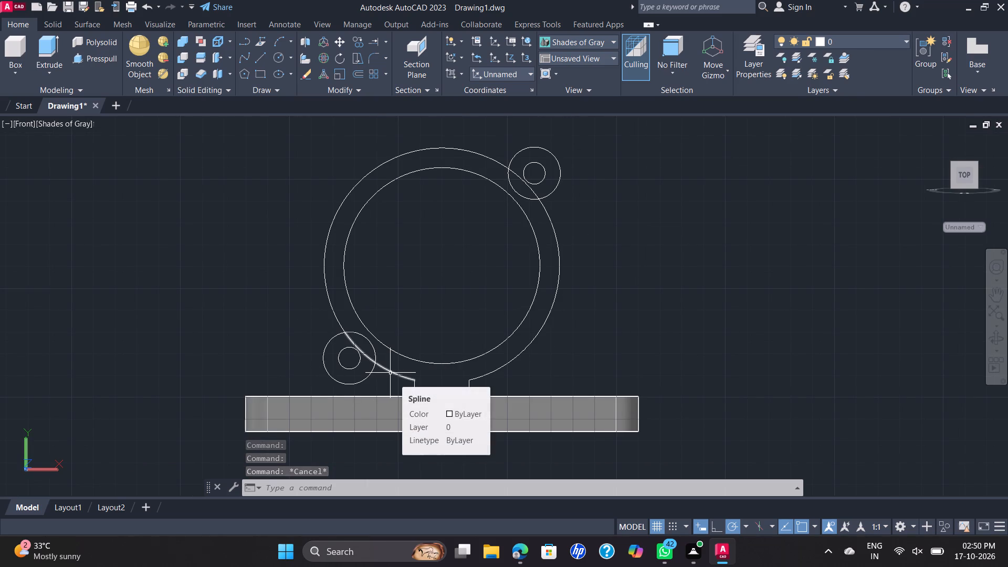
Delete the housing's right and left outer arcs and the lower-left spline, keeping the two vertical support lines.
{"action": "left_click", "coordinate": [392, 373]}
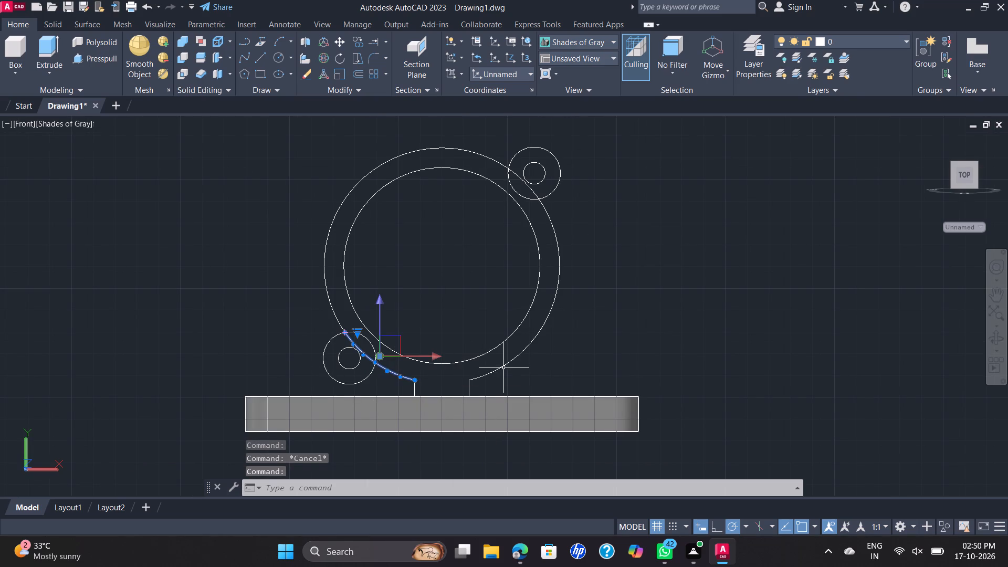
{"action": "left_click", "coordinate": [503, 365]}
{"action": "key", "text": "Delete"}
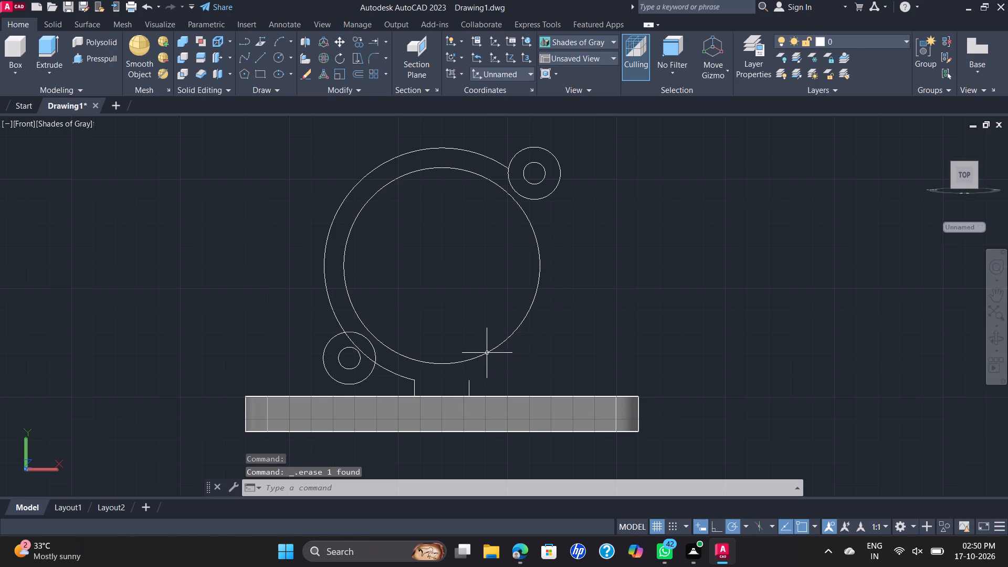
{"action": "left_click", "coordinate": [401, 155]}
{"action": "key", "text": "Delete"}
{"action": "left_click", "coordinate": [401, 374]}
{"action": "key", "text": "Delete"}
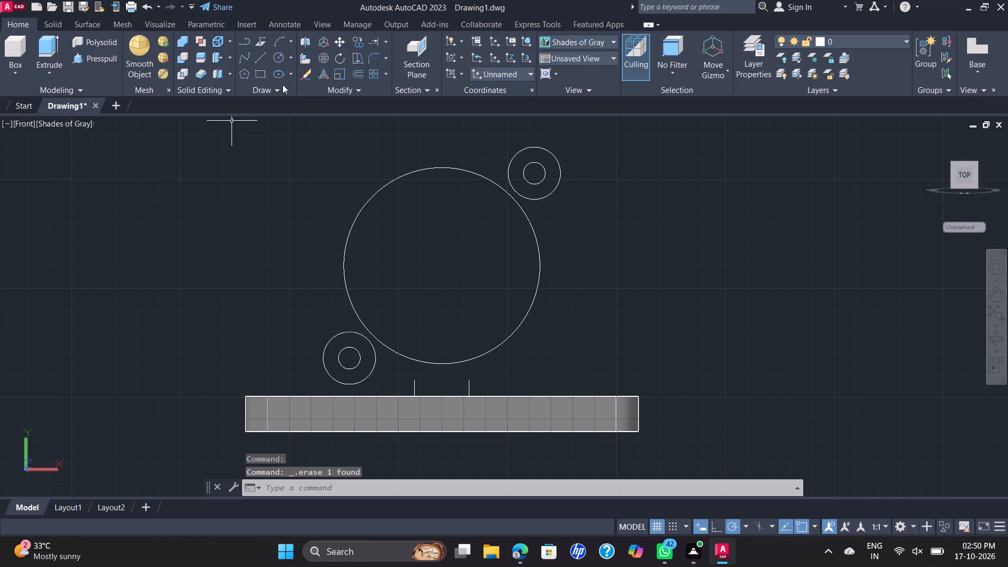
Draw a circle of radius 54 centred on the housing's inner circle.
{"action": "left_click", "coordinate": [275, 56]}
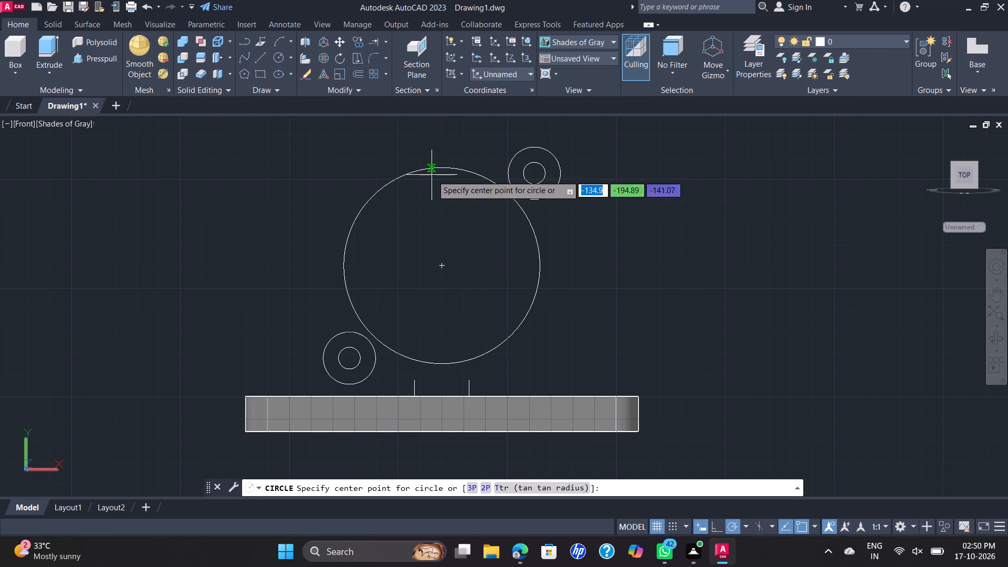
{"action": "left_click", "coordinate": [438, 265]}
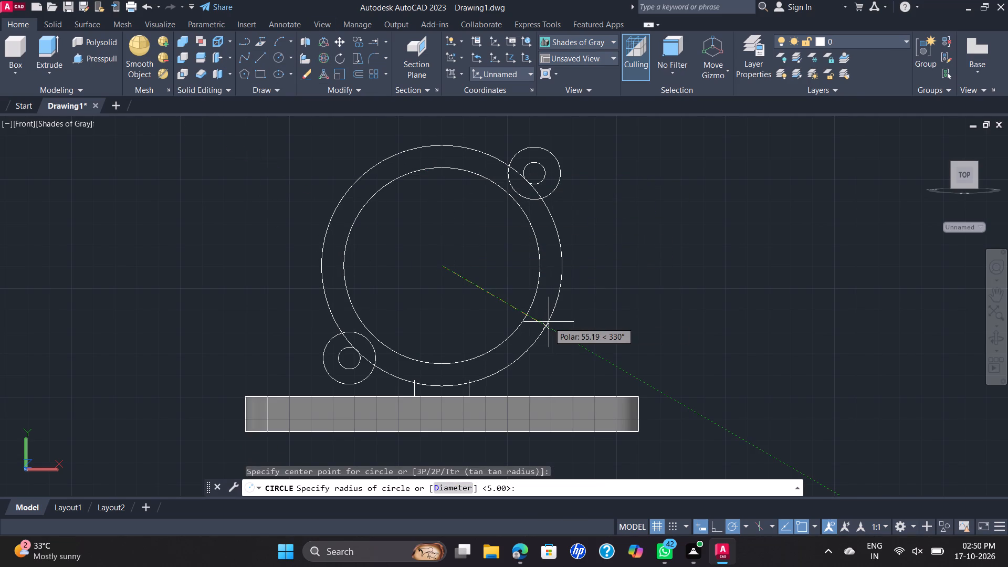
{"action": "type", "text": "54"}
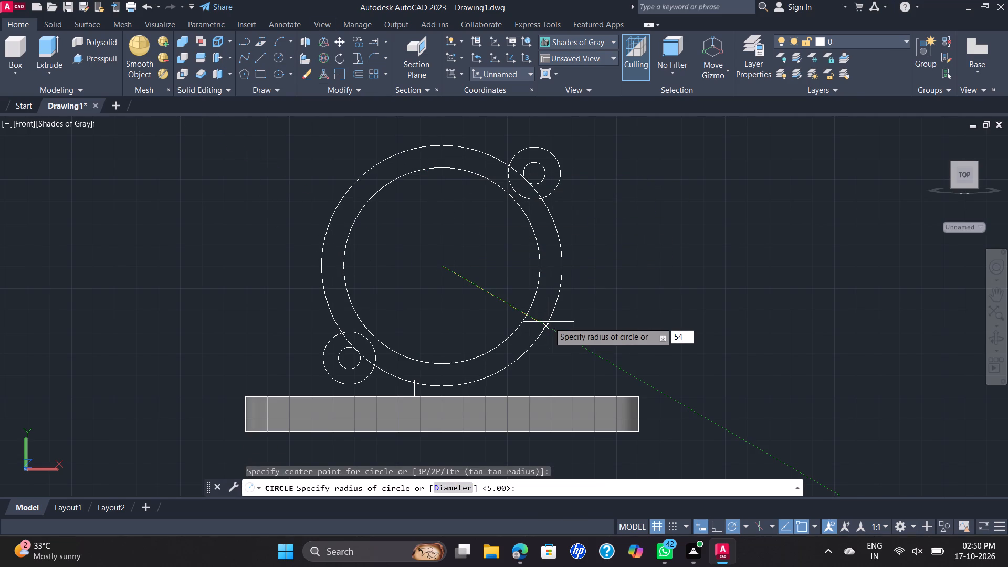
{"action": "key", "text": "Return"}
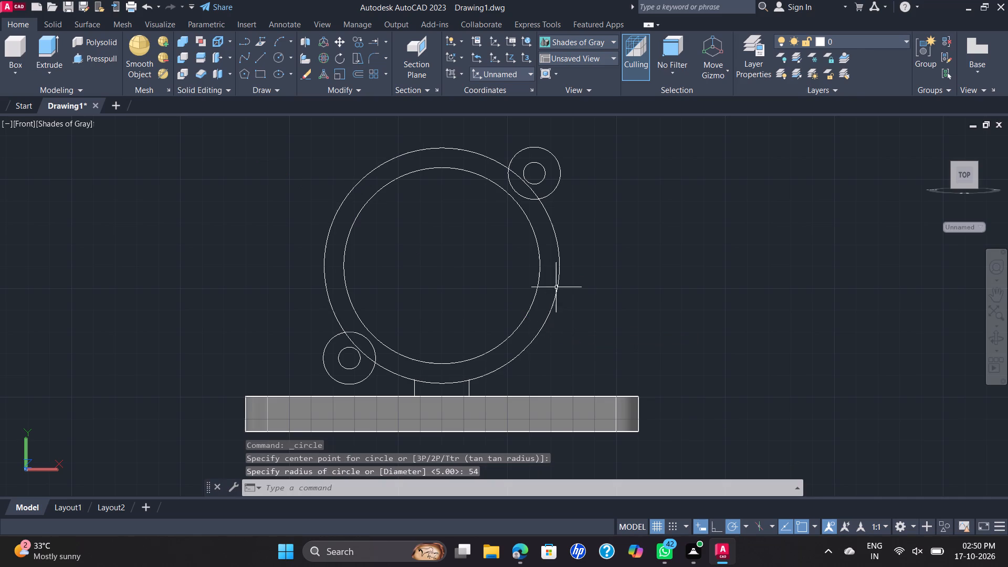
{"action": "scroll", "coordinate": [582, 297], "scroll_direction": "down", "scroll_amount": 1}
{"action": "middle_click_drag", "start_coordinate": [583, 297], "coordinate": [592, 243]}
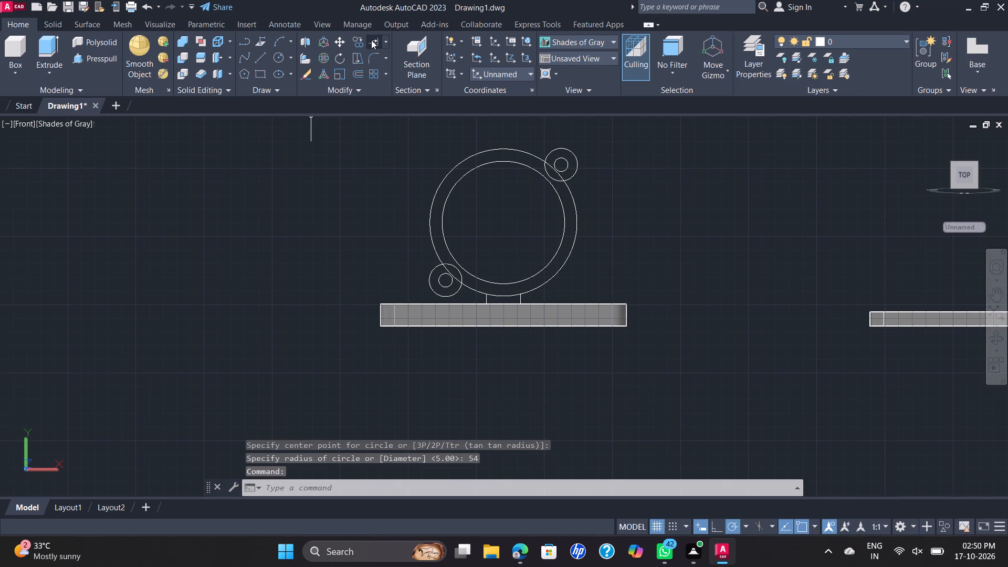
Trim away the bottom arc of the radius 54 circle between the two vertical support lines.
{"action": "left_click", "coordinate": [385, 38]}
{"action": "left_click", "coordinate": [394, 57]}
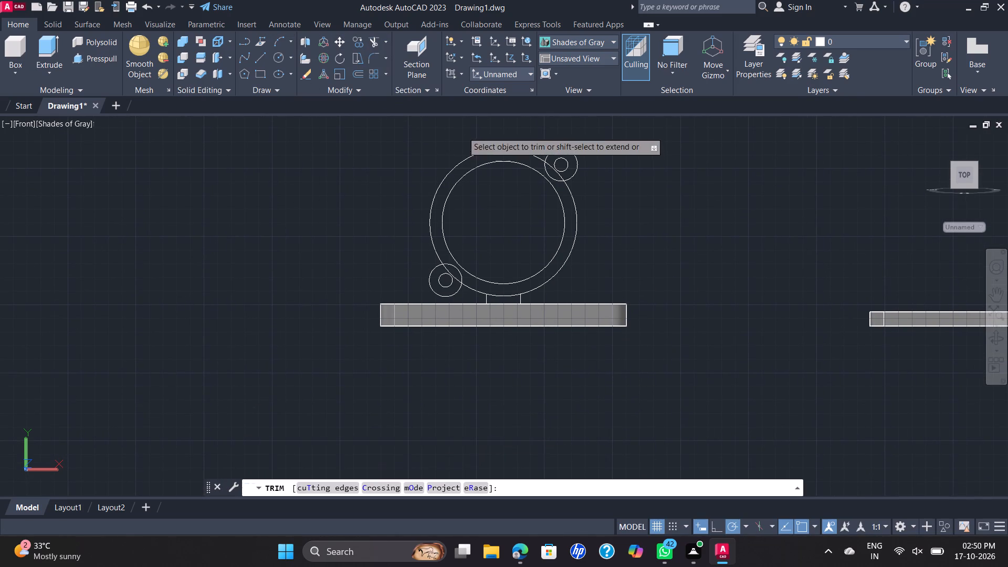
{"action": "scroll", "coordinate": [470, 153], "scroll_direction": "up", "scroll_amount": 3}
{"action": "middle_click_drag", "start_coordinate": [541, 404], "coordinate": [501, 248]}
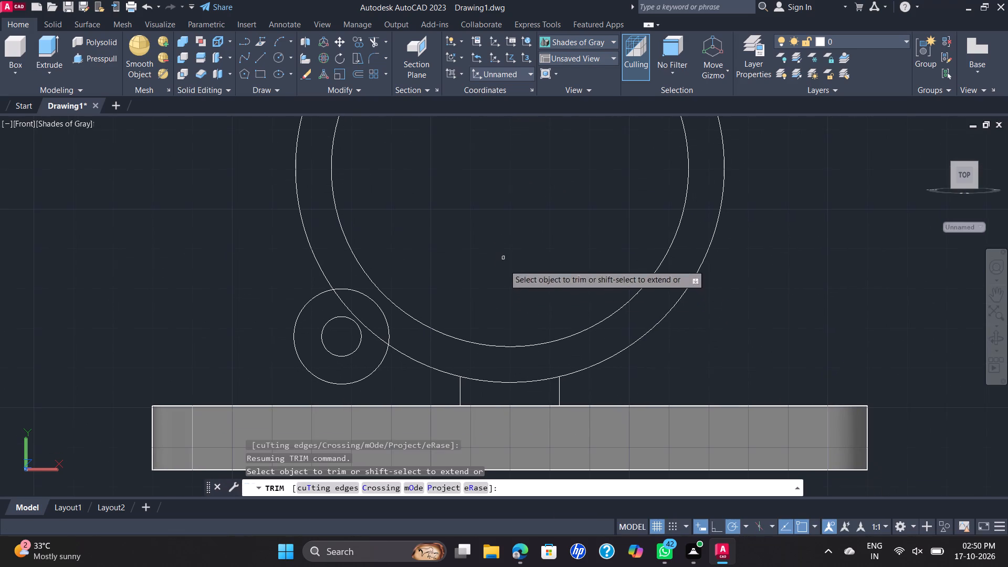
{"action": "scroll", "coordinate": [530, 381], "scroll_direction": "up", "scroll_amount": 1}
{"action": "left_click", "coordinate": [525, 385]}
{"action": "scroll", "coordinate": [525, 385], "scroll_direction": "down", "scroll_amount": 2}
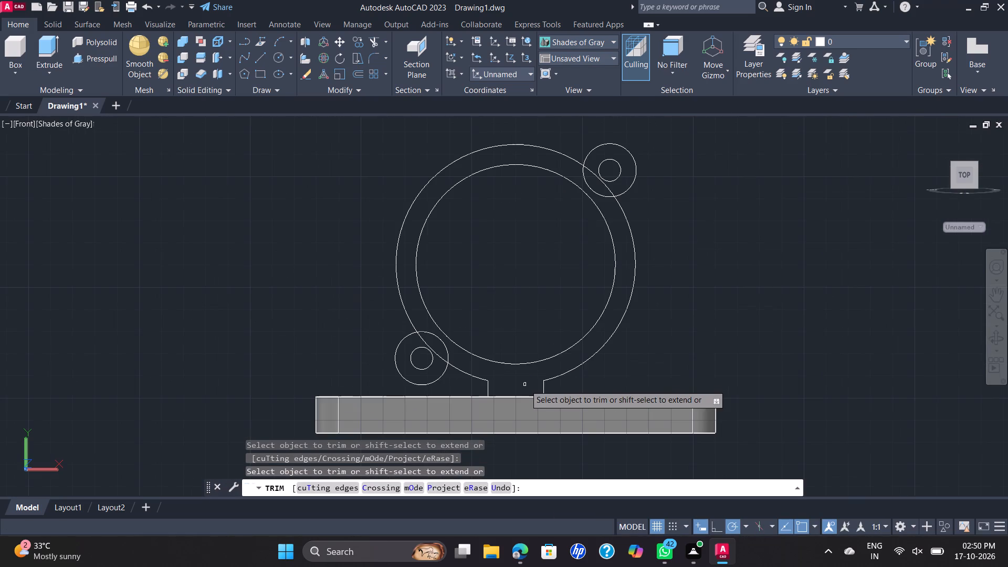
{"action": "key", "text": "grave"}
{"action": "left_click", "coordinate": [722, 160]}
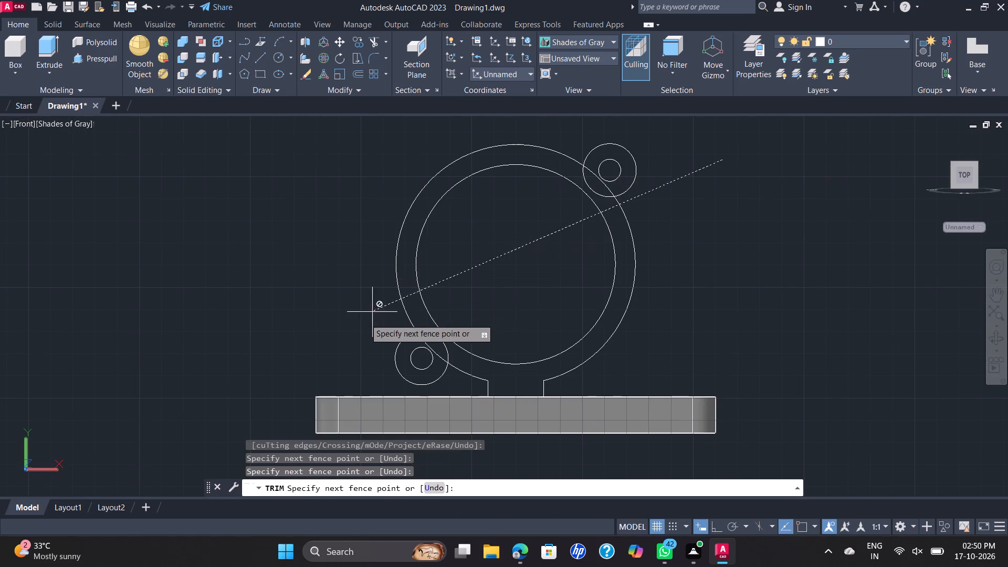
{"action": "key", "text": "Escape"}
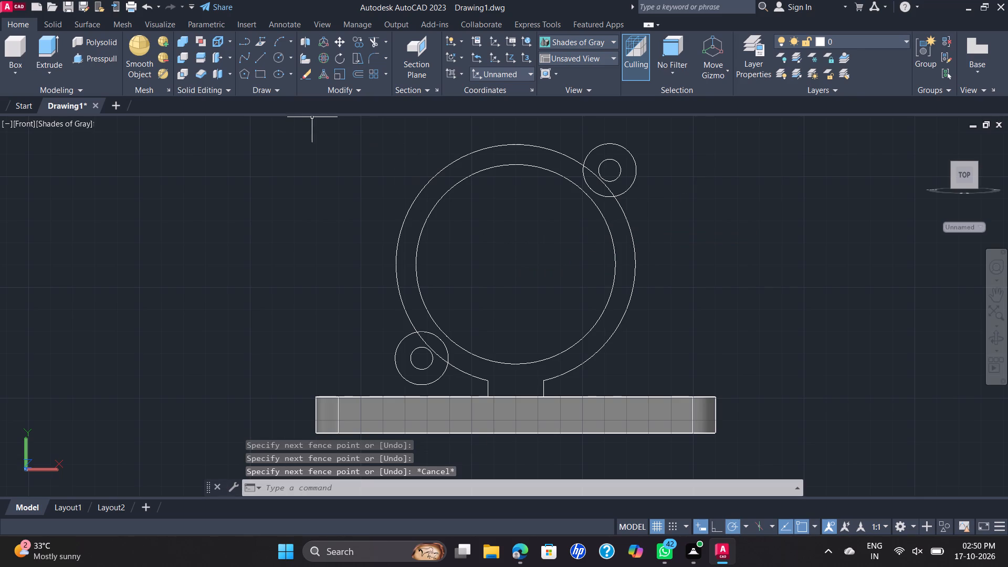
Join the trimmed outer arc and the two vertical support lines into one outline.
{"action": "left_click", "coordinate": [763, 155]}
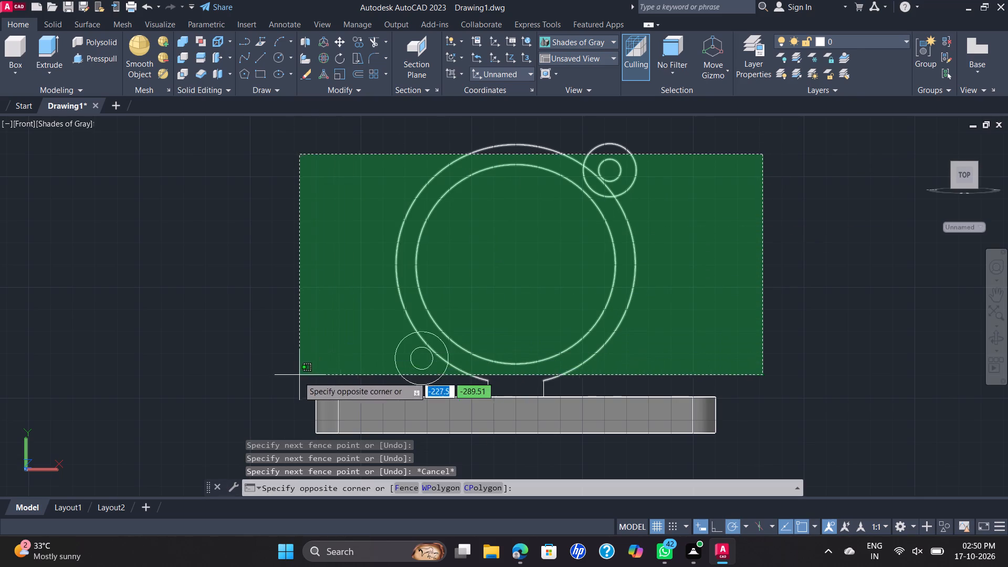
{"action": "left_click", "coordinate": [262, 413]}
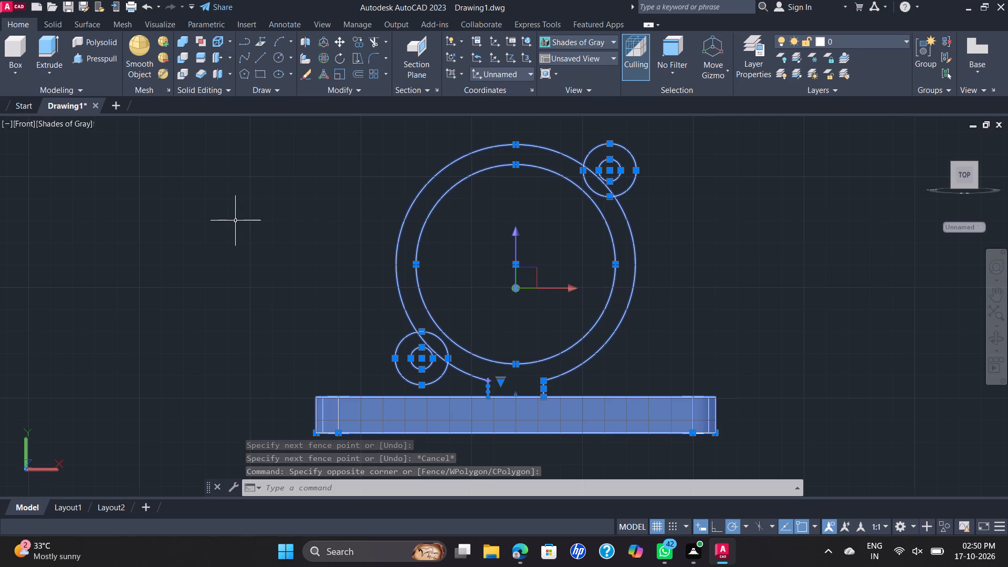
{"action": "key", "text": "j"}
{"action": "key", "text": "Return"}
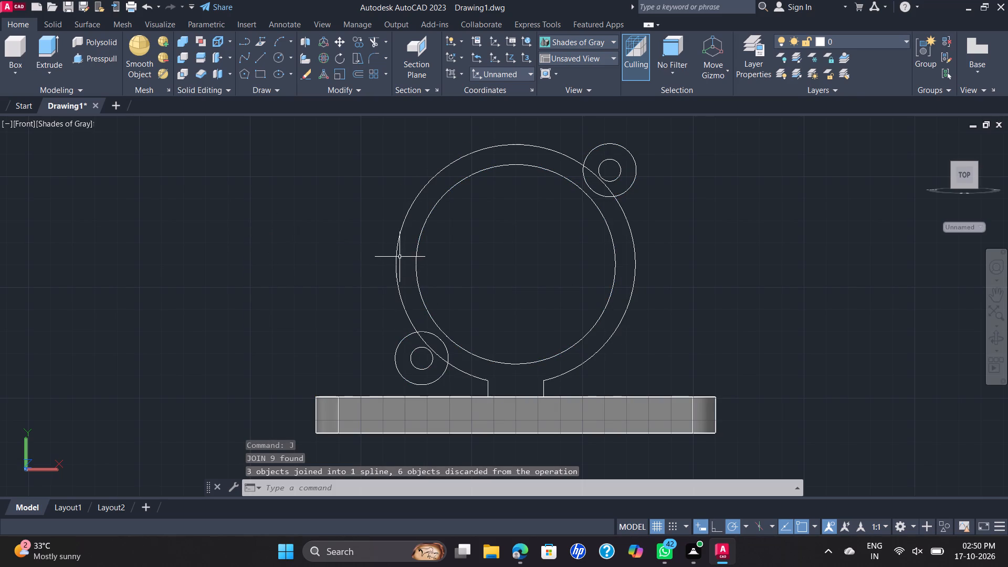
Switch the model to the SE Isometric view.
{"action": "left_click", "coordinate": [24, 127]}
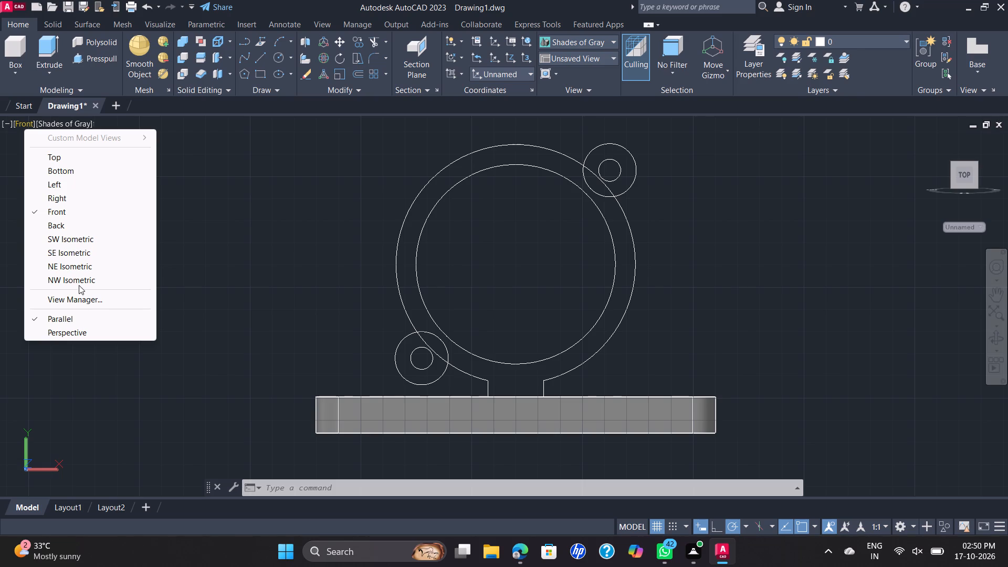
{"action": "left_click", "coordinate": [64, 252]}
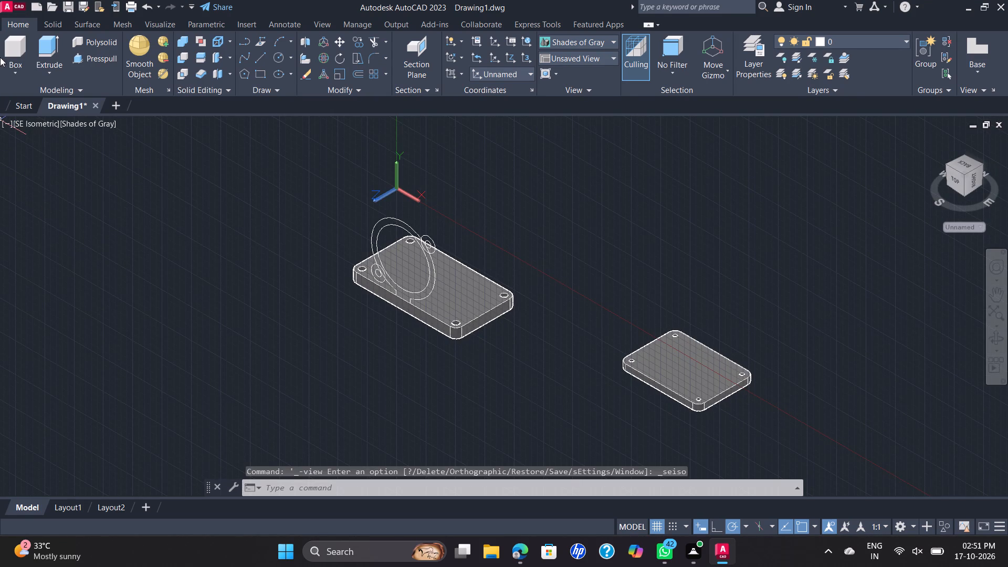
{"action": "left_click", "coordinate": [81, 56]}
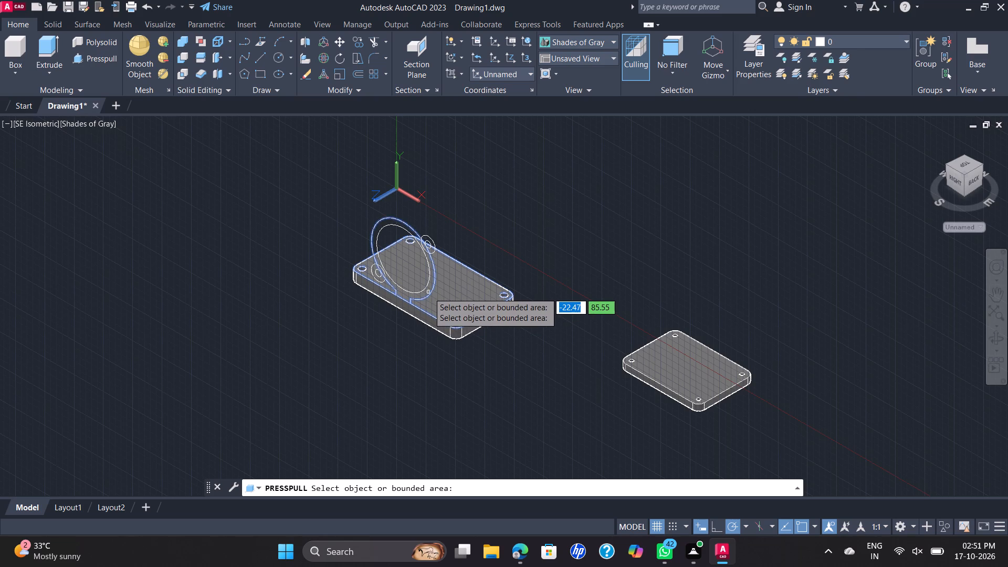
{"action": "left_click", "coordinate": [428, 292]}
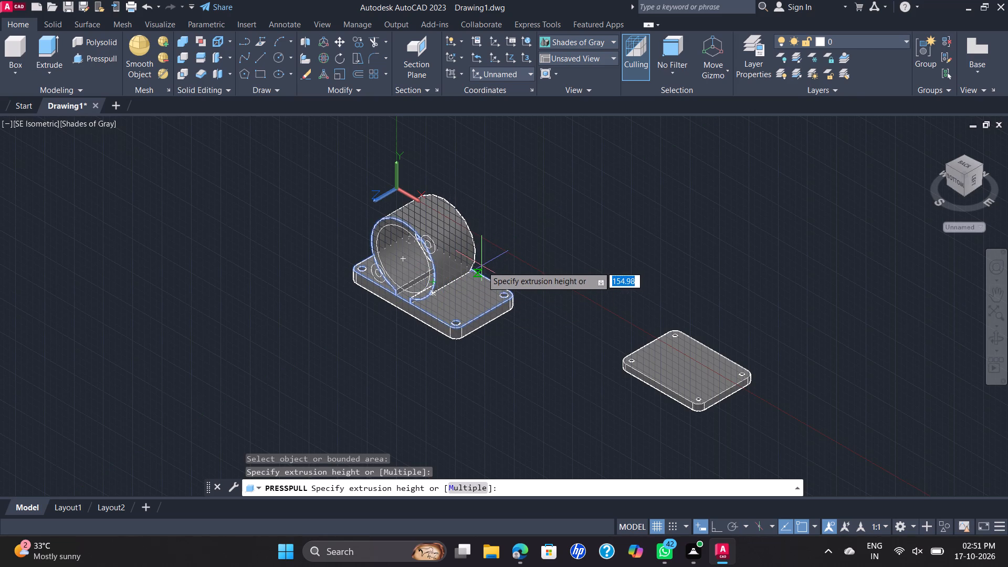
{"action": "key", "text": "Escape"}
Draw a line about 25 long connecting the lower ends of the two vertical support lines.
{"action": "scroll", "coordinate": [414, 283], "scroll_direction": "up", "scroll_amount": 2}
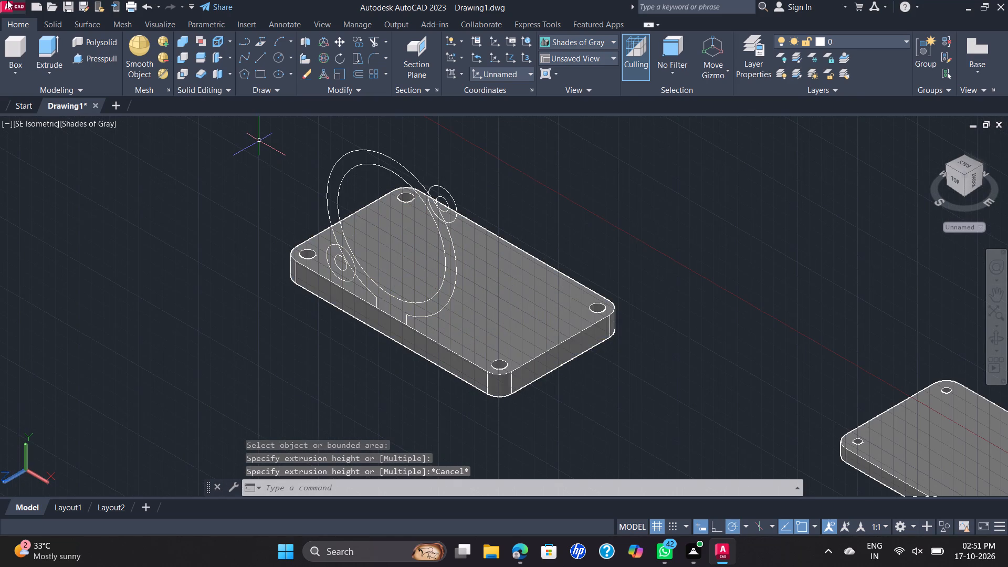
{"action": "left_click", "coordinate": [259, 55]}
{"action": "scroll", "coordinate": [348, 199], "scroll_direction": "up", "scroll_amount": 2}
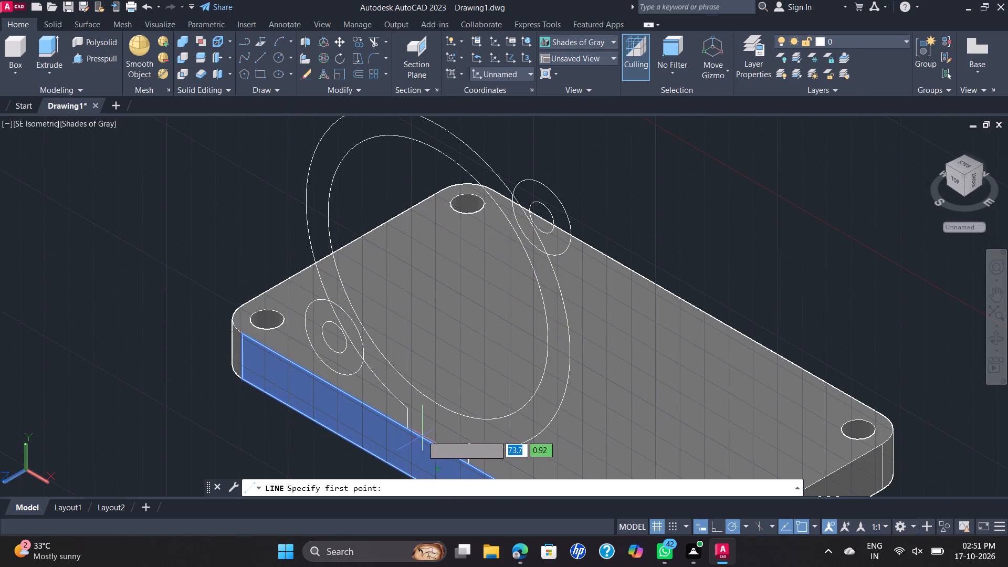
{"action": "left_click", "coordinate": [406, 428]}
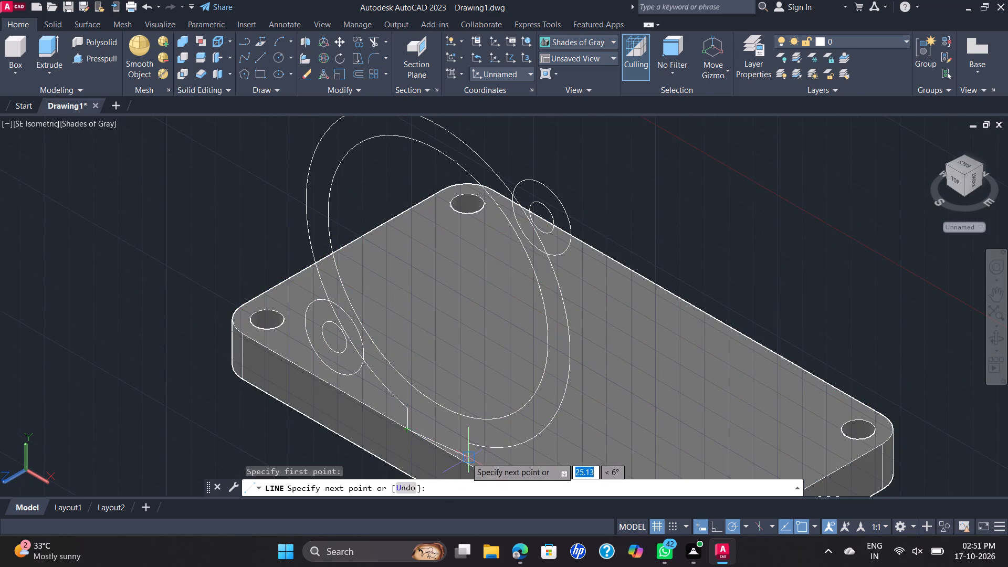
{"action": "left_click", "coordinate": [468, 461]}
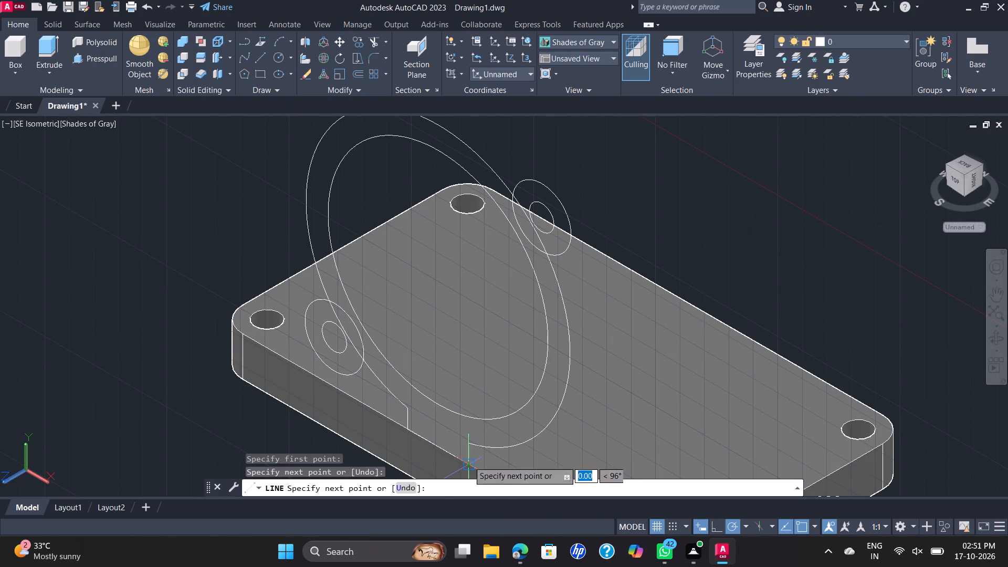
{"action": "key", "text": "Escape"}
{"action": "scroll", "coordinate": [618, 209], "scroll_direction": "down", "scroll_amount": 1}
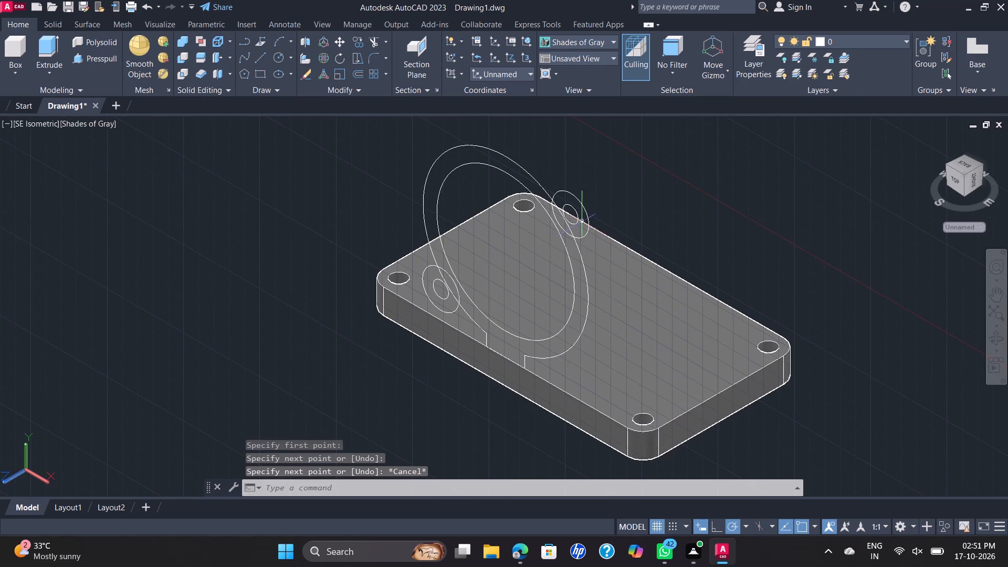
Join the housing's outer outline with the bottom support line into one closed profile.
{"action": "left_click", "coordinate": [340, 151]}
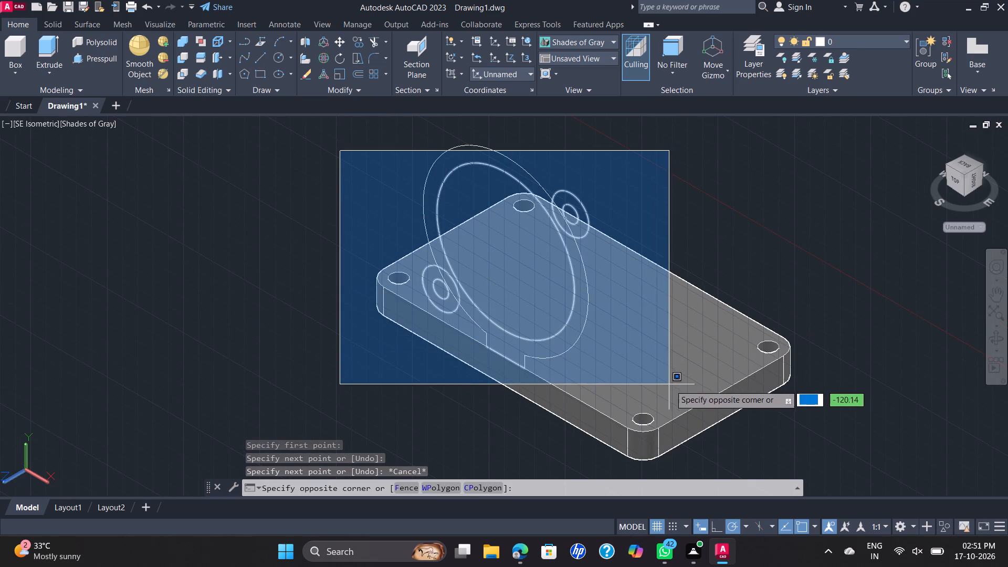
{"action": "left_click", "coordinate": [745, 209]}
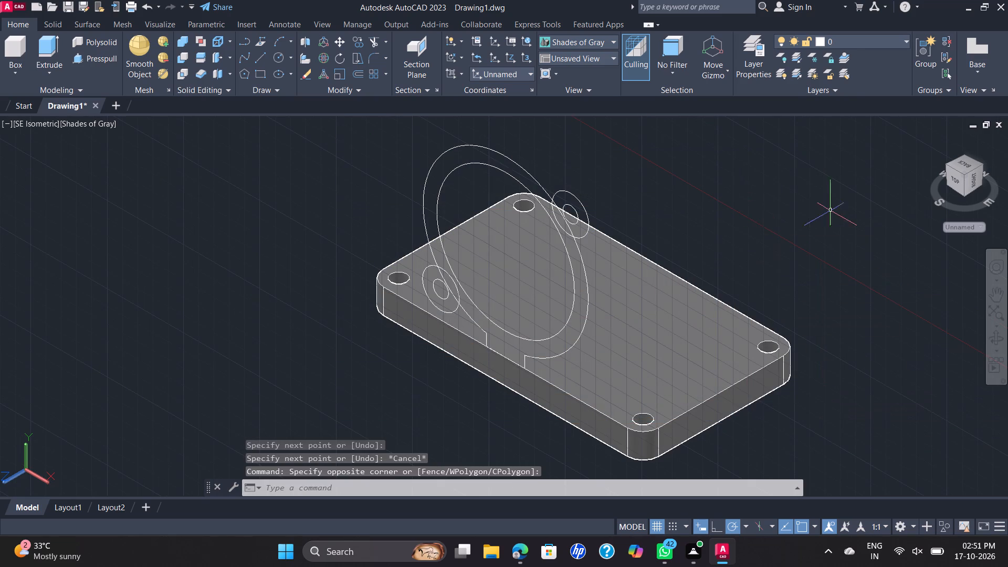
{"action": "left_click", "coordinate": [837, 213]}
{"action": "left_click", "coordinate": [319, 386]}
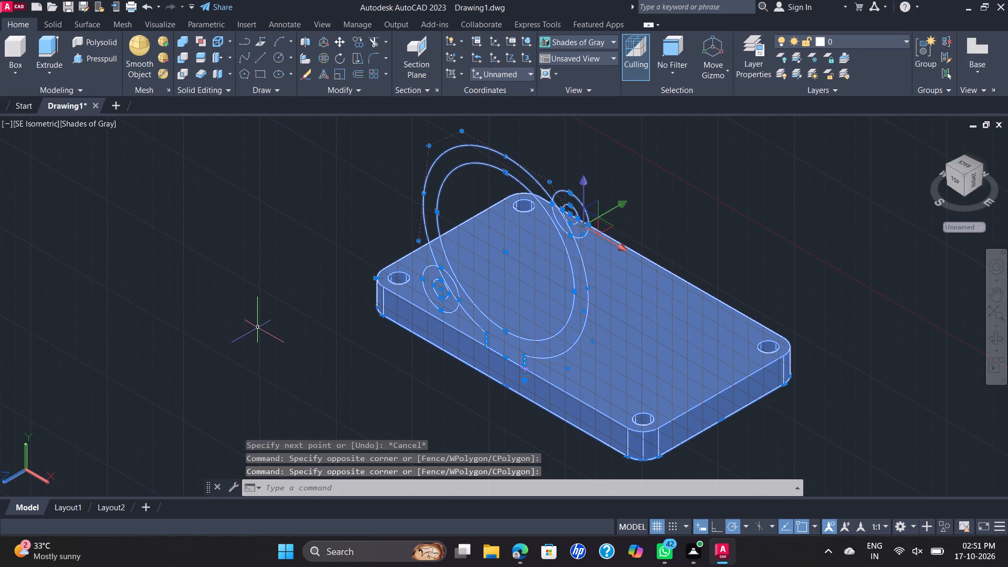
{"action": "key", "text": "j"}
{"action": "key", "text": "Return"}
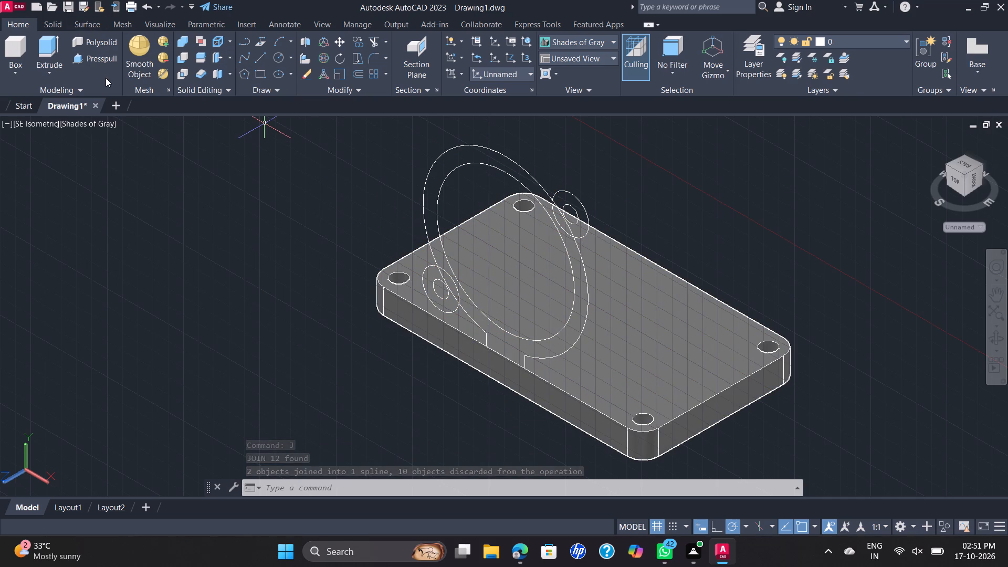
Presspull the closed housing outline rearward across the base plate, up to the quadrant of the plate's rear rounded corner.
{"action": "left_click", "coordinate": [97, 63]}
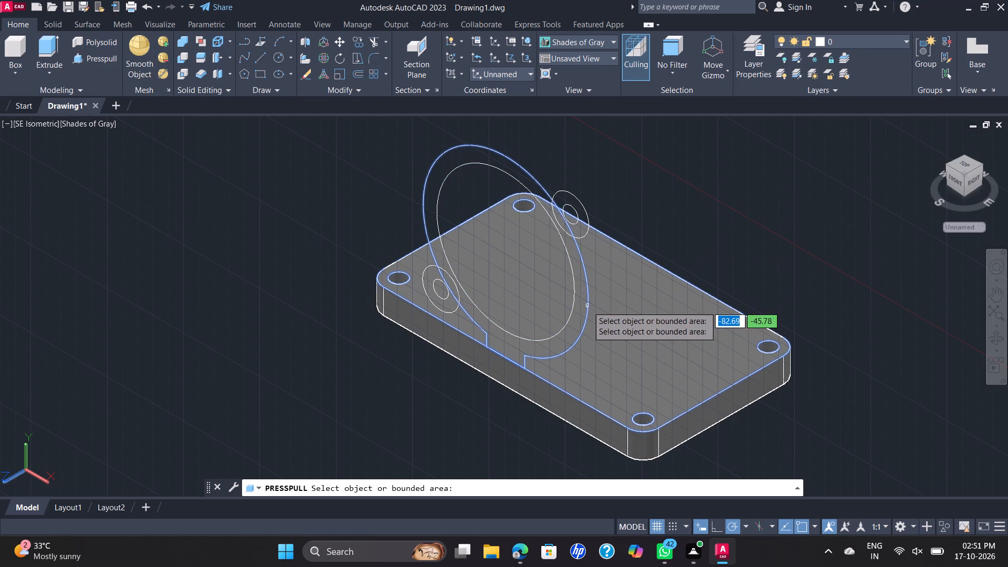
{"action": "left_click", "coordinate": [587, 305]}
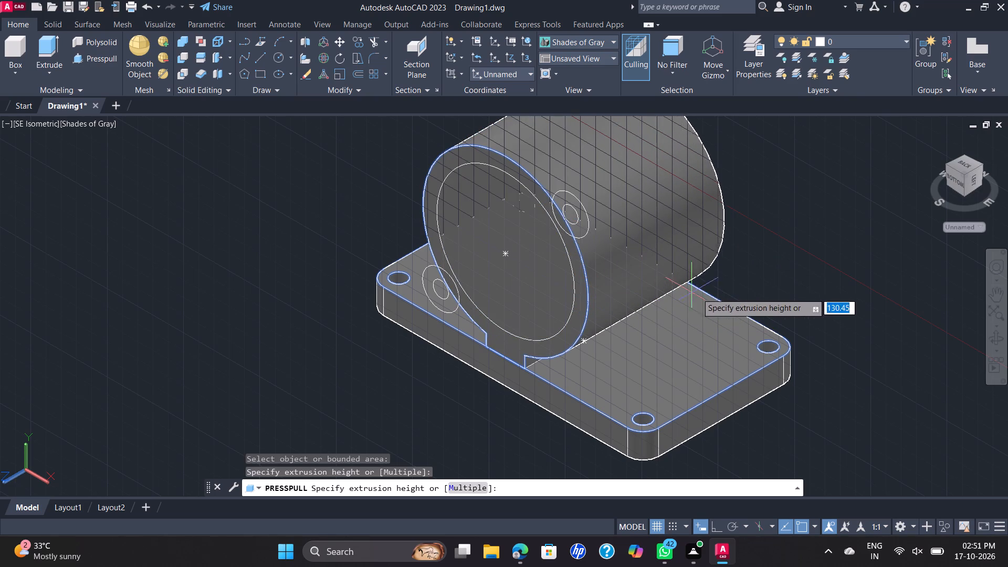
{"action": "left_click", "coordinate": [780, 337]}
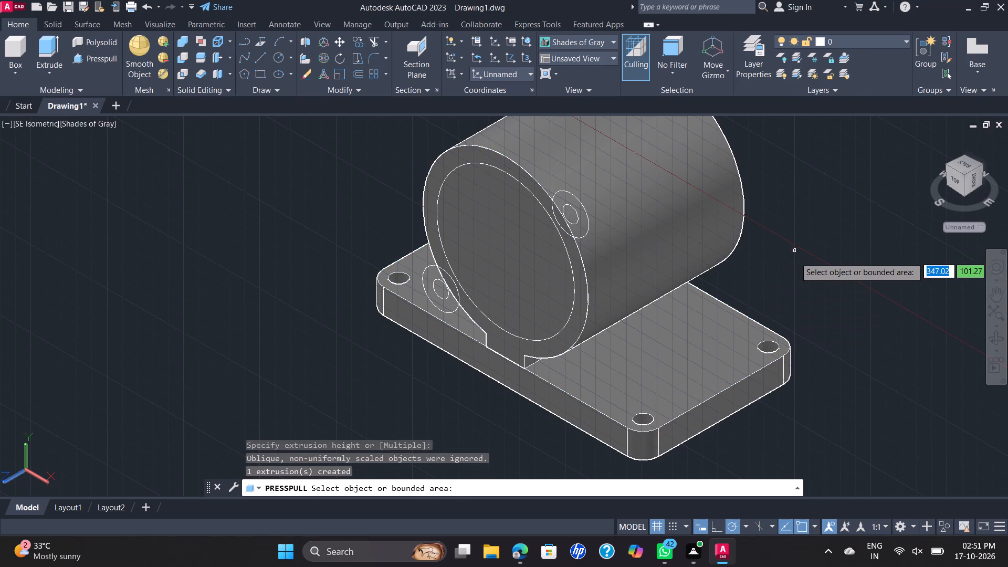
Presspull the outer circle of the housing's upper lug rearward to the quadrant of the base plate's rear rounded corner.
{"action": "middle_click_drag", "start_coordinate": [791, 262], "coordinate": [685, 261], "text": "shift"}
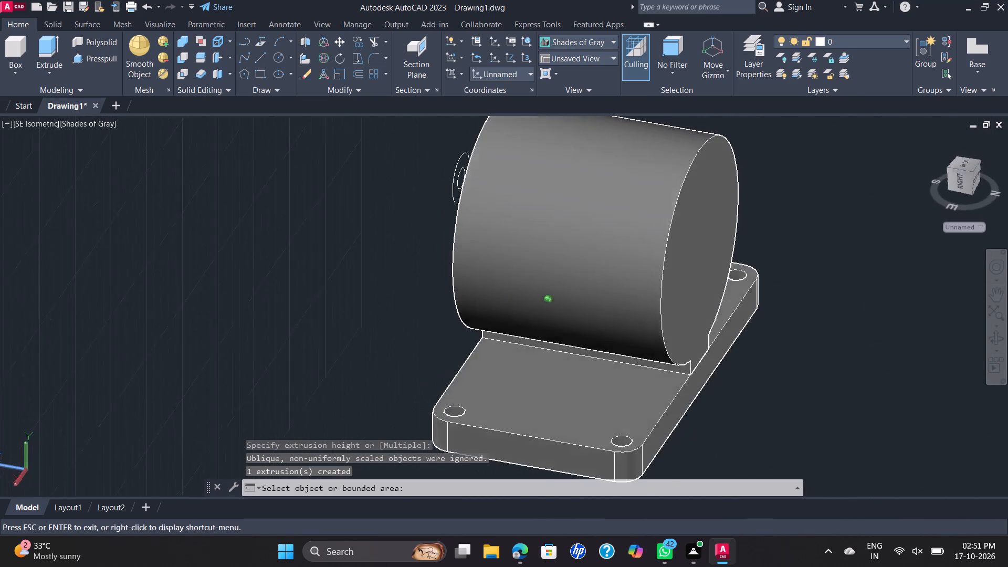
{"action": "middle_click_drag", "start_coordinate": [685, 261], "coordinate": [769, 268], "text": "shift"}
{"action": "middle_click_drag", "start_coordinate": [766, 269], "coordinate": [770, 269], "text": "shift"}
{"action": "scroll", "coordinate": [767, 269], "scroll_direction": "down", "scroll_amount": 1, "text": "shift"}
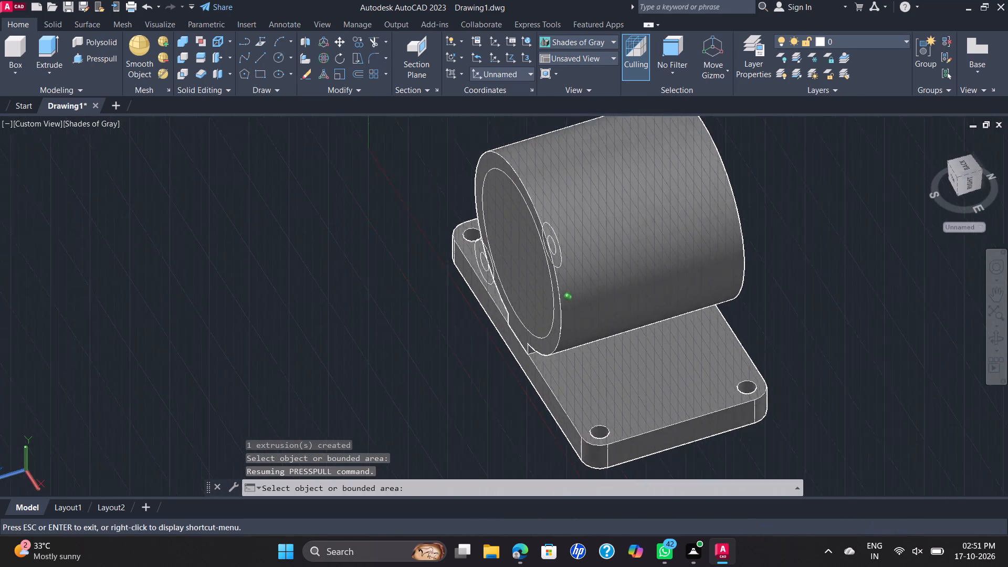
{"action": "middle_click_drag", "start_coordinate": [770, 269], "coordinate": [812, 230], "text": "shift"}
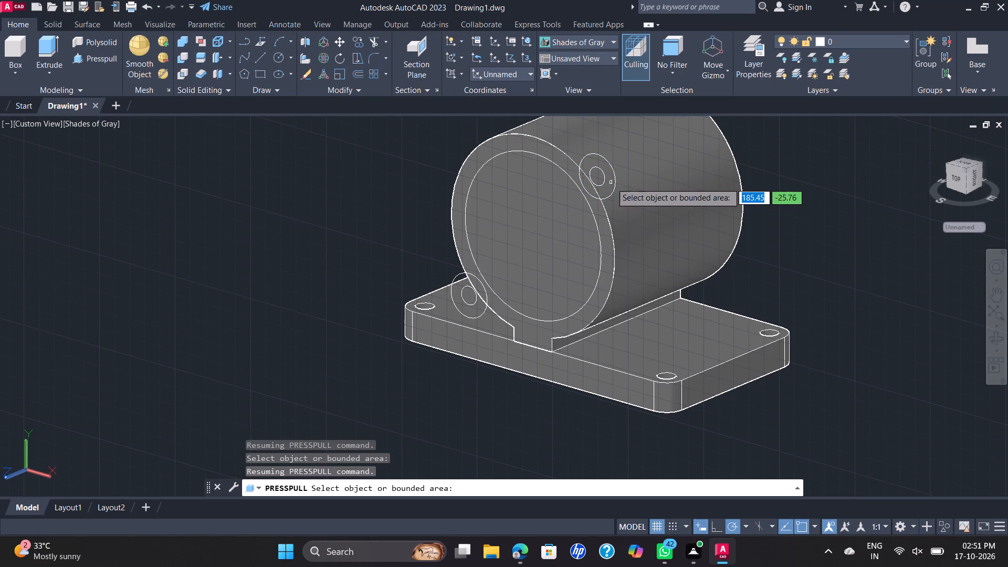
{"action": "left_click", "coordinate": [613, 184]}
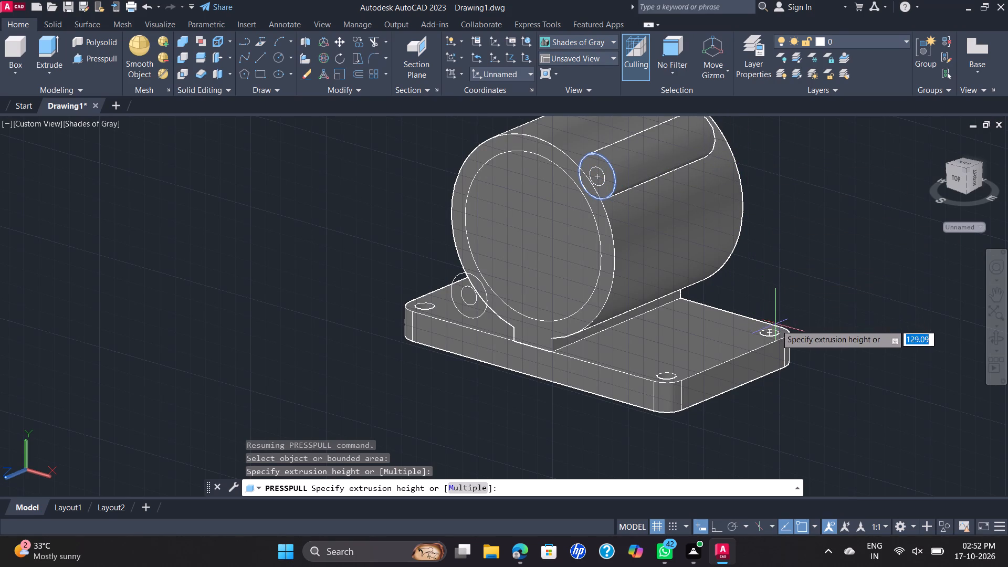
{"action": "scroll", "coordinate": [776, 325], "scroll_direction": "up", "scroll_amount": 2}
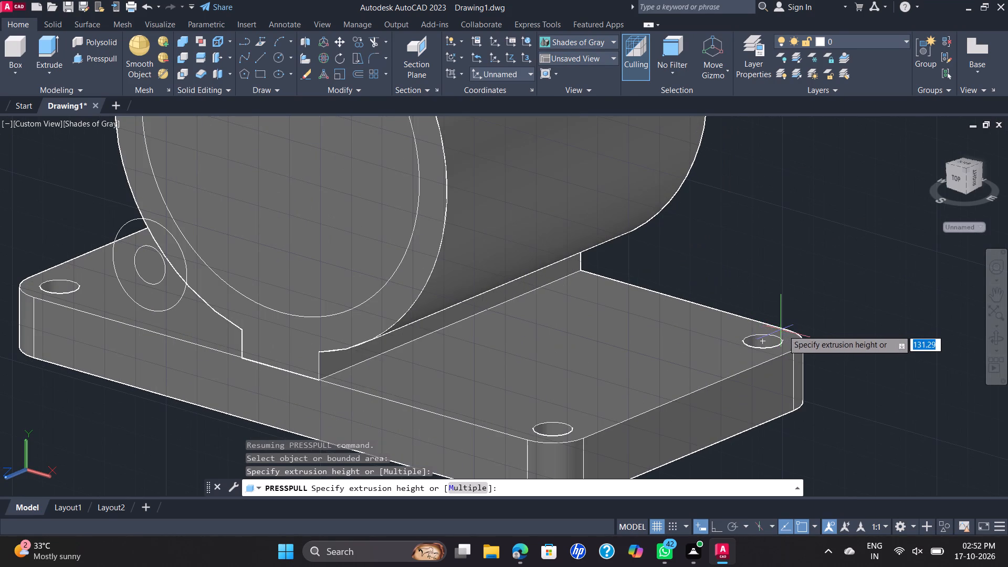
{"action": "scroll", "coordinate": [787, 331], "scroll_direction": "down", "scroll_amount": 1}
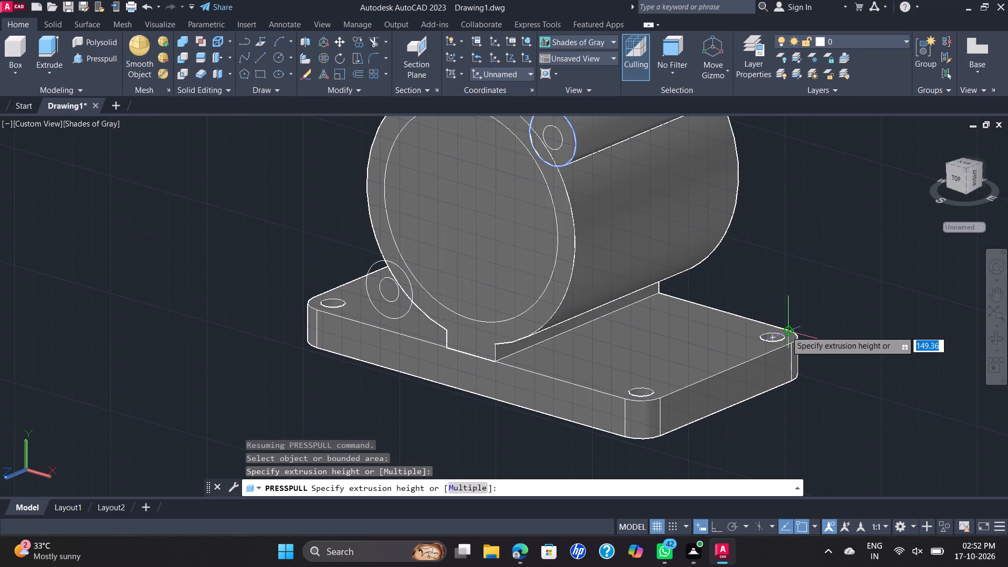
{"action": "scroll", "coordinate": [786, 331], "scroll_direction": "down", "scroll_amount": 1}
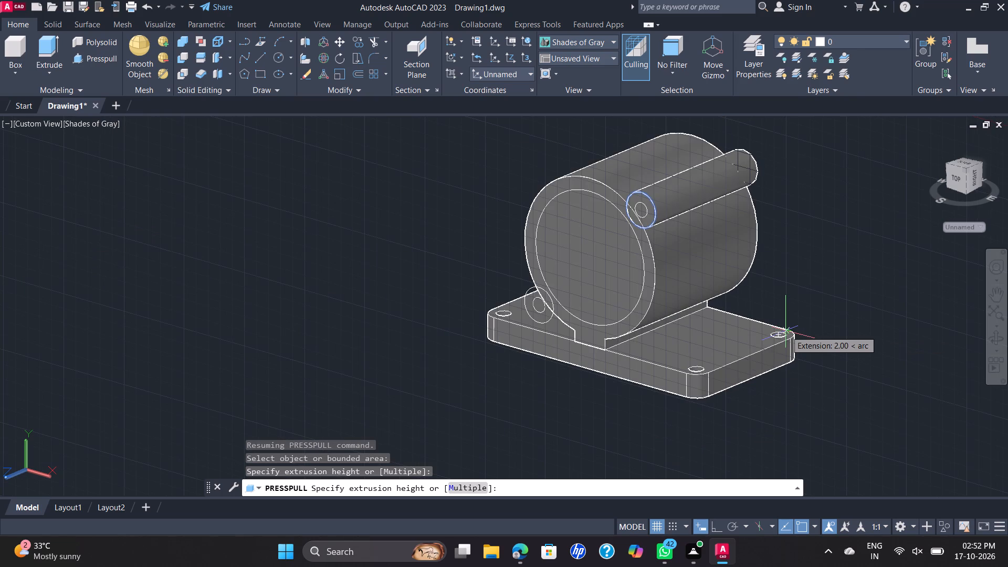
{"action": "scroll", "coordinate": [786, 331], "scroll_direction": "up", "scroll_amount": 1}
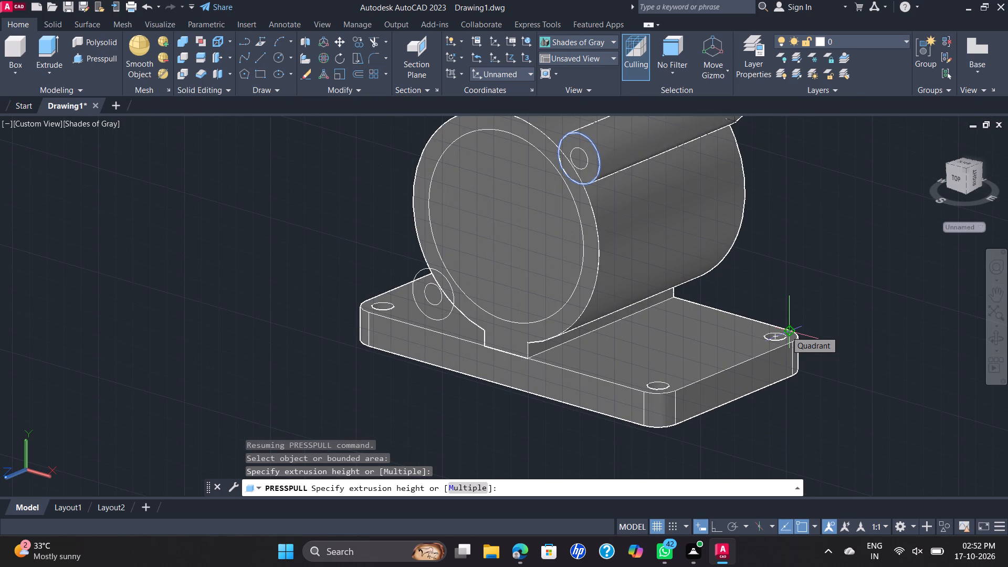
{"action": "left_click", "coordinate": [786, 331]}
{"action": "scroll", "coordinate": [786, 331], "scroll_direction": "down", "scroll_amount": 3}
{"action": "middle_click_drag", "start_coordinate": [809, 279], "coordinate": [811, 280], "text": "shift"}
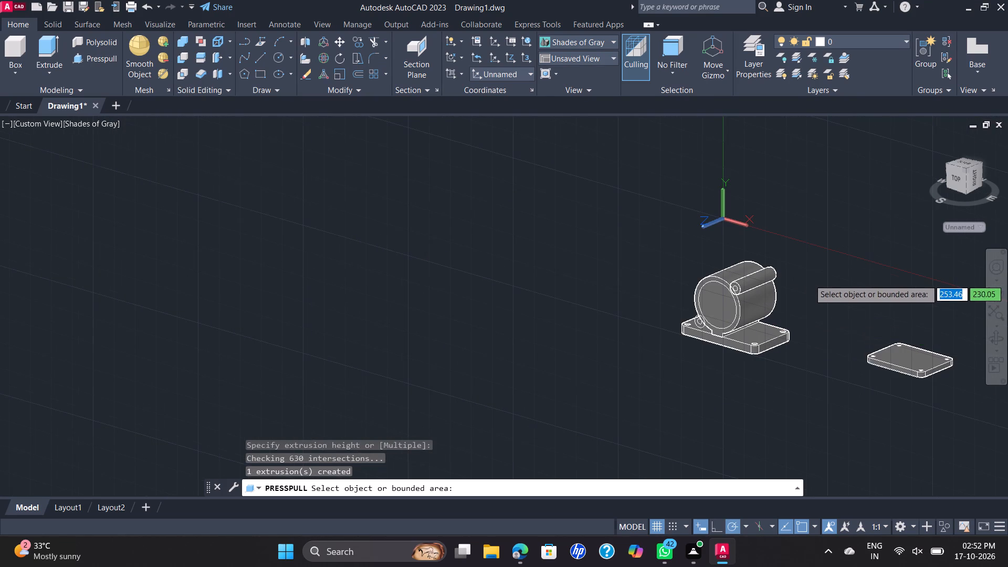
{"action": "middle_click_drag", "start_coordinate": [811, 280], "coordinate": [815, 320], "text": "shift"}
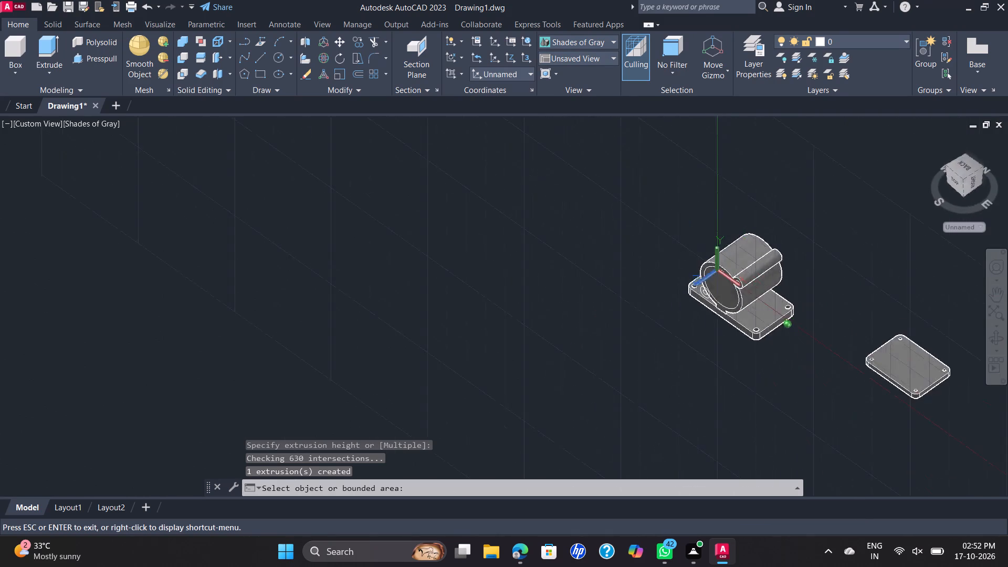
Presspull the outer circle of the housing's lower lug rearward to the quadrant of the base plate's rear rounded corner.
{"action": "middle_click_drag", "start_coordinate": [815, 320], "coordinate": [898, 304], "text": "shift"}
{"action": "middle_click_drag", "start_coordinate": [731, 365], "coordinate": [740, 369], "text": "shift"}
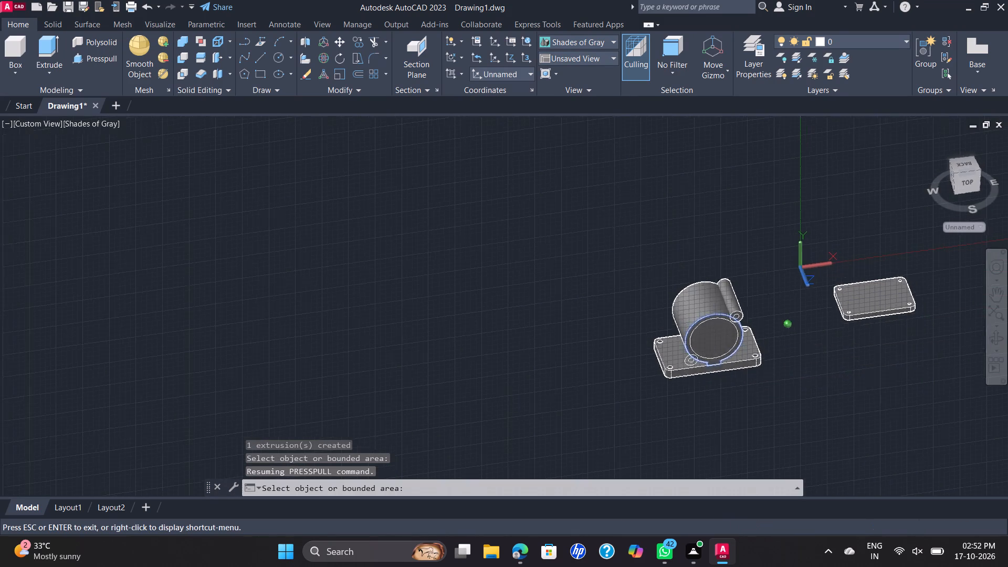
{"action": "middle_click_drag", "start_coordinate": [740, 369], "coordinate": [834, 371], "text": "shift"}
{"action": "scroll", "coordinate": [765, 418], "scroll_direction": "up", "scroll_amount": 2}
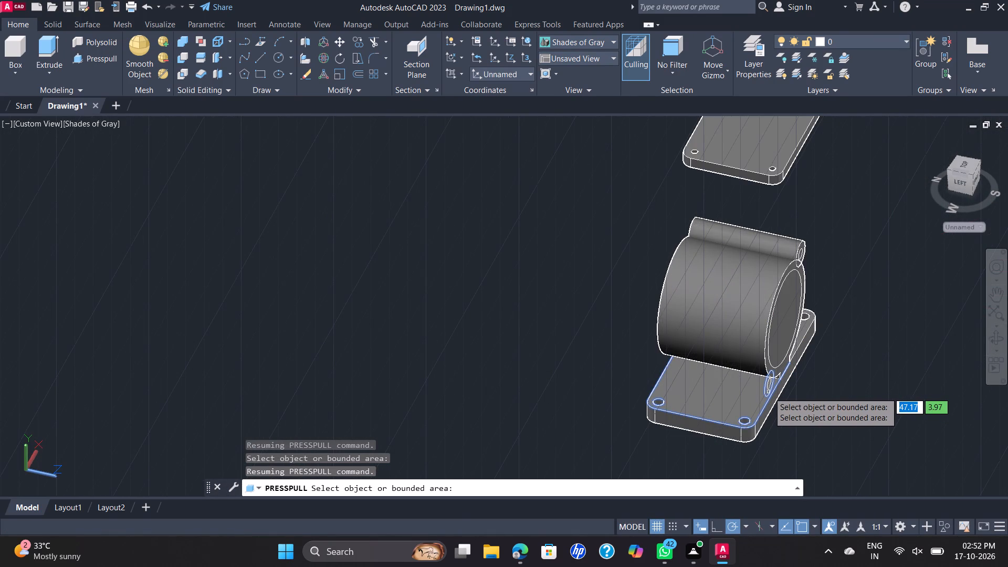
{"action": "left_click", "coordinate": [768, 391]}
{"action": "key", "text": "Escape"}
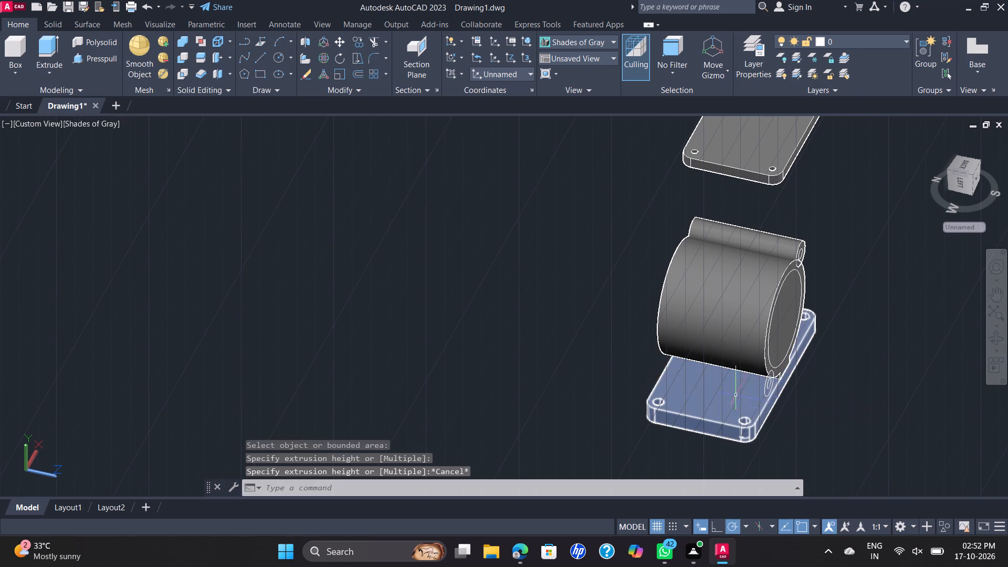
{"action": "scroll", "coordinate": [781, 375], "scroll_direction": "up", "scroll_amount": 2}
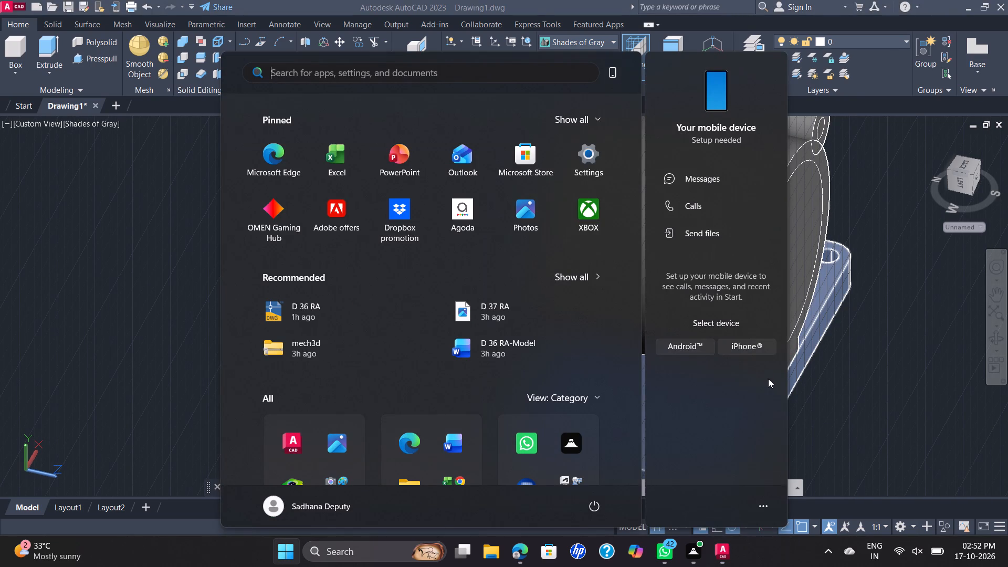
{"action": "key", "text": "Escape"}
{"action": "key", "text": "space"}
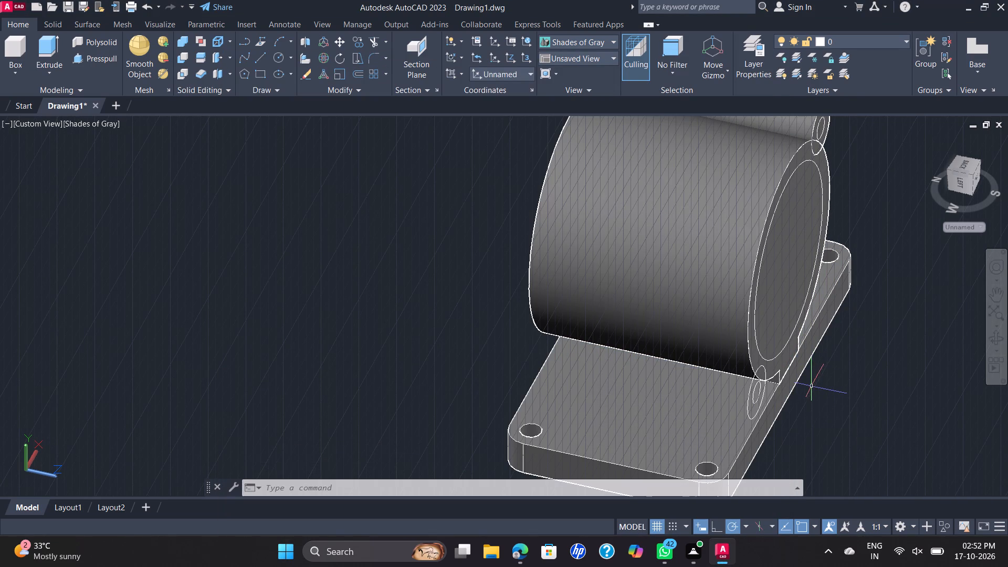
{"action": "left_click", "coordinate": [748, 407]}
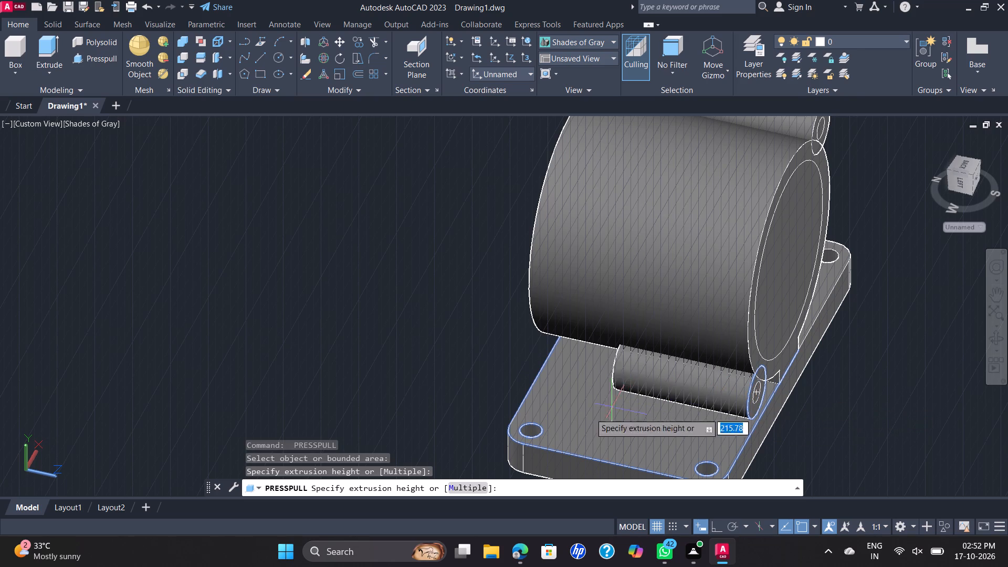
{"action": "left_click", "coordinate": [511, 425]}
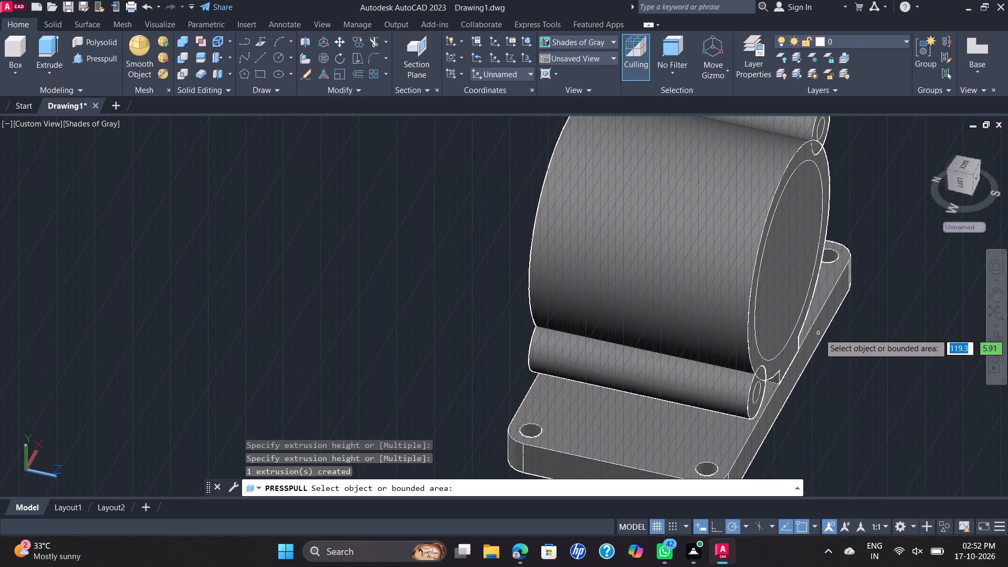
Presspull the inner circle of the housing's lower lug rearward past its far end to cut a through hole.
{"action": "middle_click_drag", "start_coordinate": [815, 340], "coordinate": [870, 344], "text": "shift"}
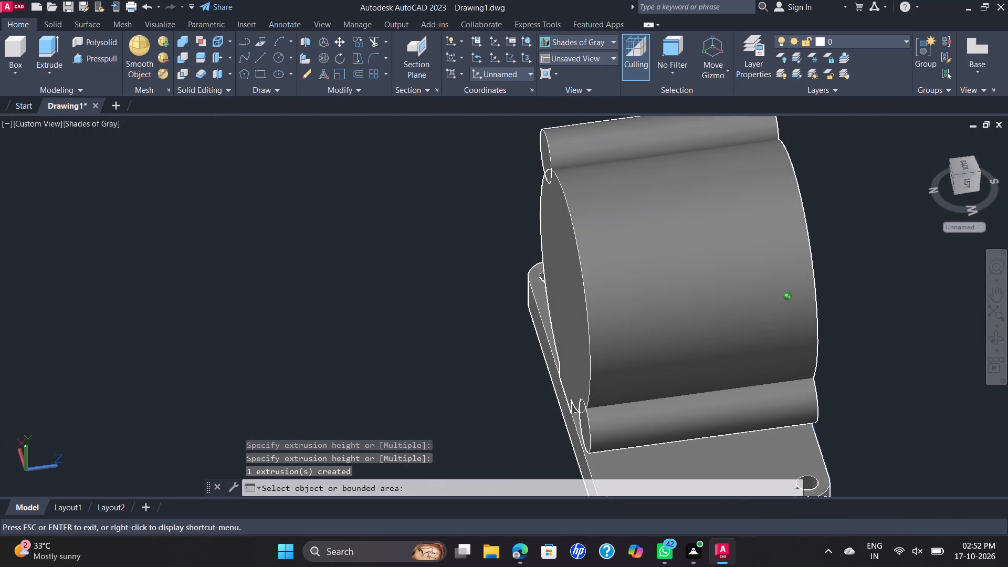
{"action": "middle_click_drag", "start_coordinate": [870, 344], "coordinate": [780, 333], "text": "shift"}
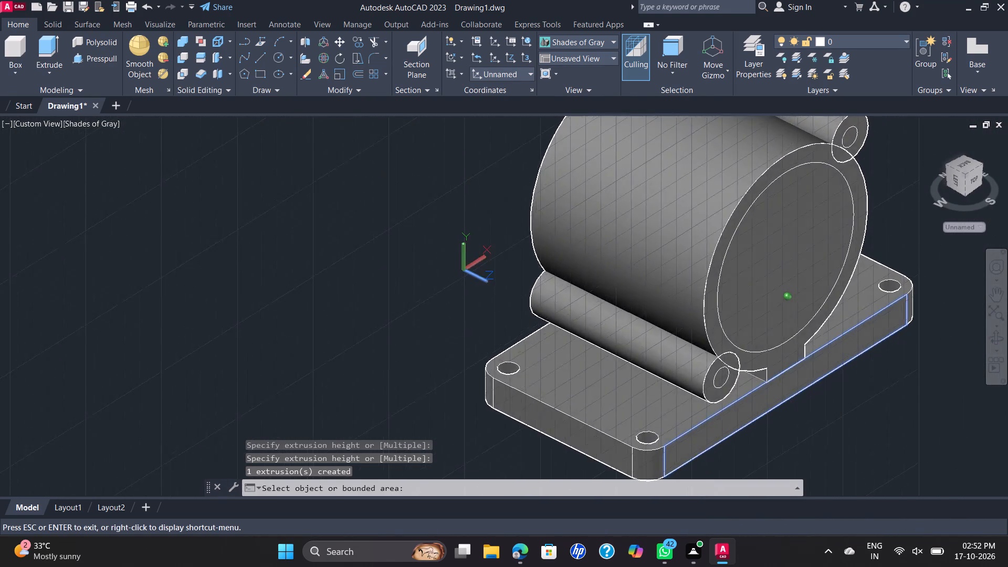
{"action": "middle_click_drag", "start_coordinate": [780, 333], "coordinate": [787, 340], "text": "shift"}
{"action": "scroll", "coordinate": [789, 340], "scroll_direction": "down", "scroll_amount": 1}
{"action": "scroll", "coordinate": [818, 381], "scroll_direction": "up", "scroll_amount": 1}
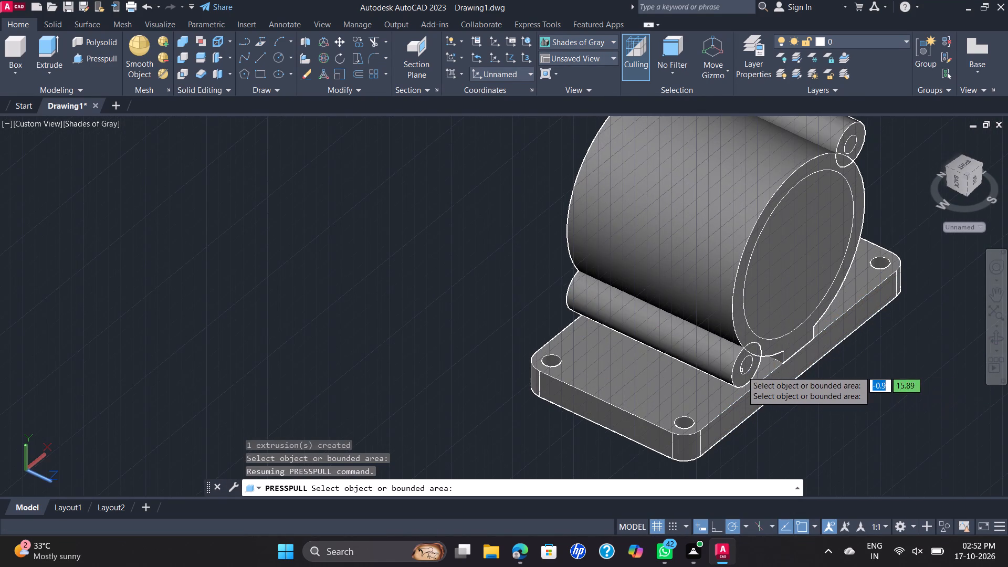
{"action": "left_click", "coordinate": [746, 370]}
{"action": "left_click", "coordinate": [474, 335]}
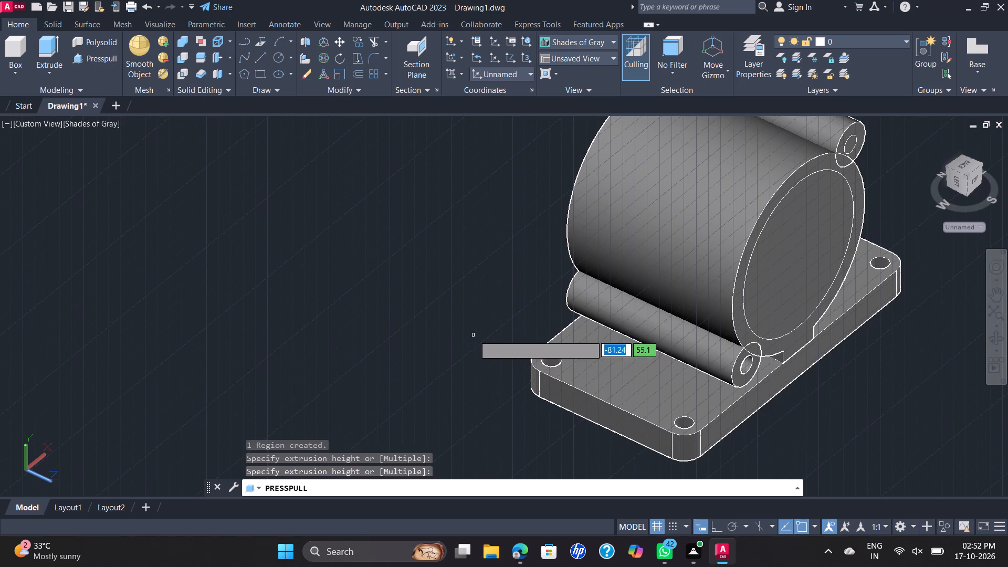
Presspull the inner circle of the housing's upper lug rearward past its far end to cut a through hole.
{"action": "scroll", "coordinate": [860, 300], "scroll_direction": "down", "scroll_amount": 1}
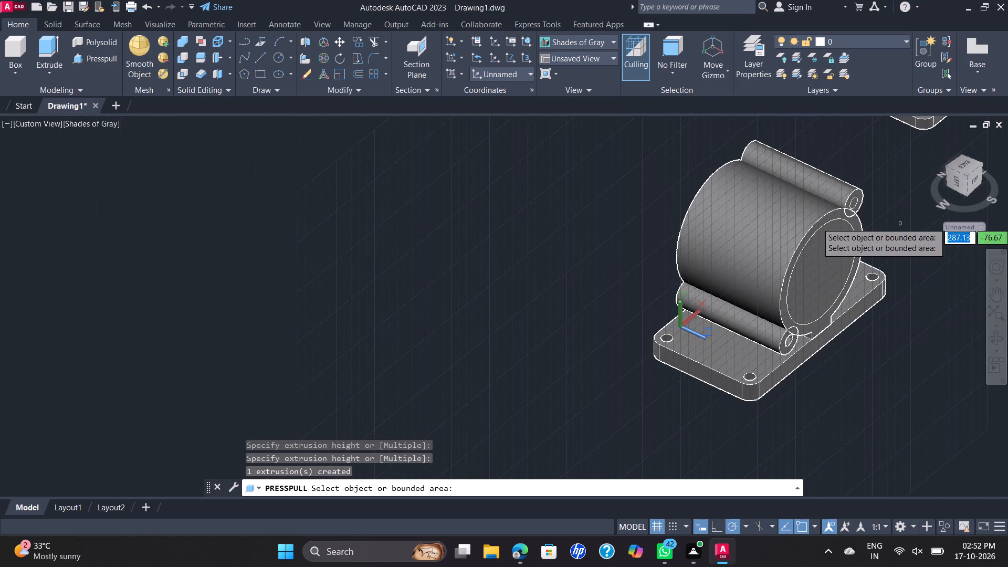
{"action": "middle_click_drag", "start_coordinate": [903, 215], "coordinate": [866, 278]}
{"action": "scroll", "coordinate": [866, 279], "scroll_direction": "up", "scroll_amount": 1}
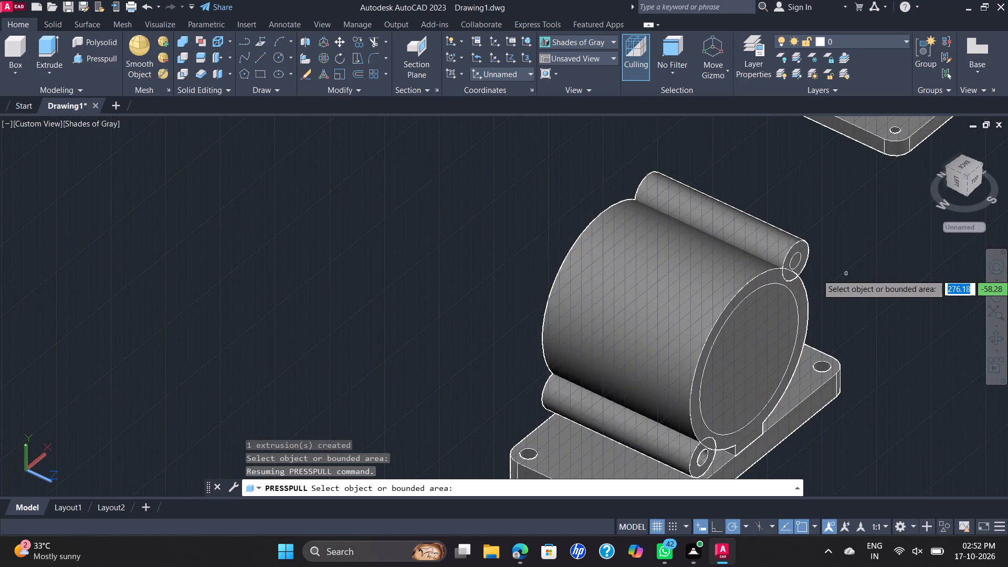
{"action": "scroll", "coordinate": [838, 269], "scroll_direction": "up", "scroll_amount": 1}
{"action": "left_click", "coordinate": [779, 251]}
{"action": "left_click", "coordinate": [495, 174]}
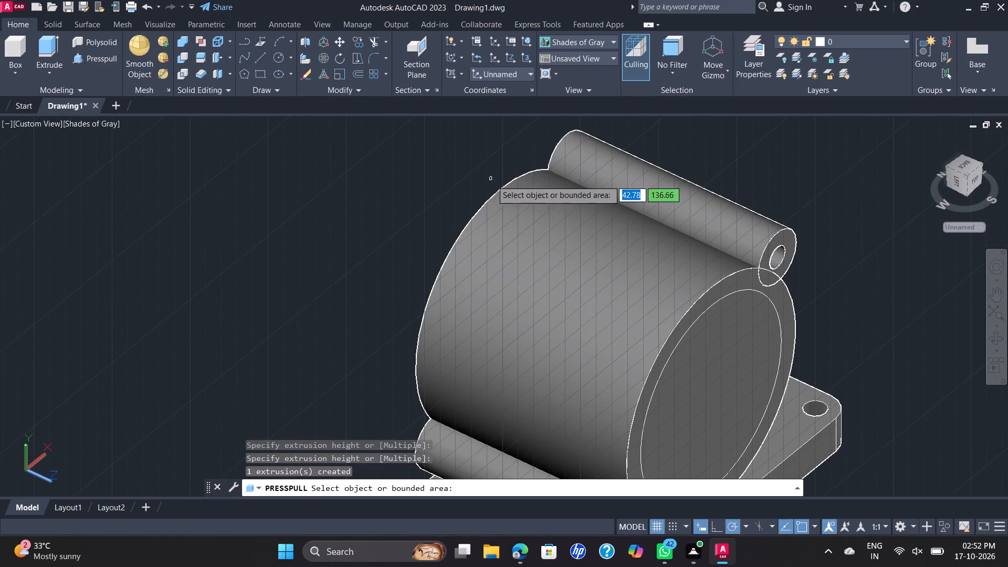
{"action": "key", "text": "Escape"}
Examine the lugged housing and the separate corner-holed plate in the SE Isometric view.
{"action": "scroll", "coordinate": [824, 253], "scroll_direction": "down", "scroll_amount": 1}
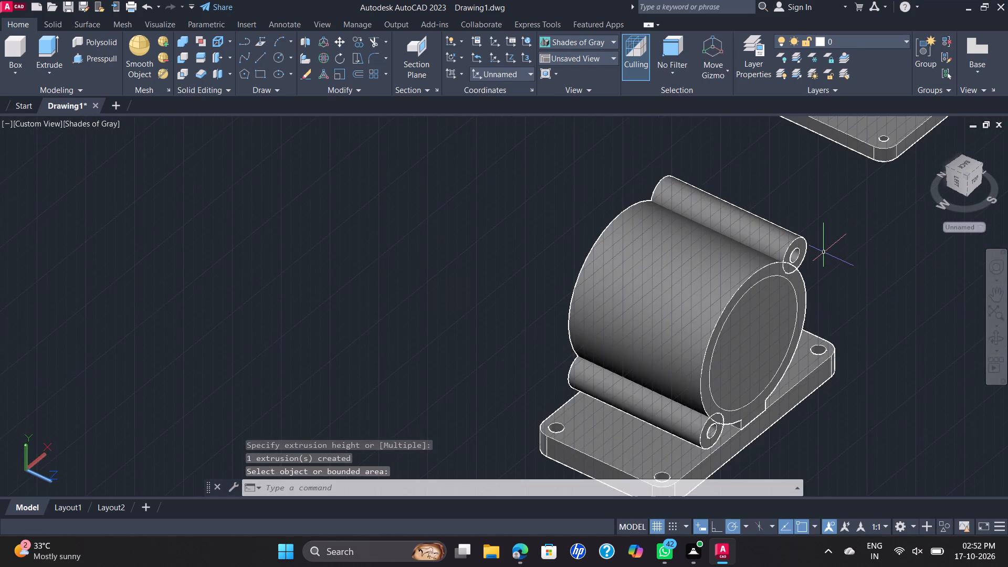
{"action": "scroll", "coordinate": [824, 253], "scroll_direction": "down", "scroll_amount": 1}
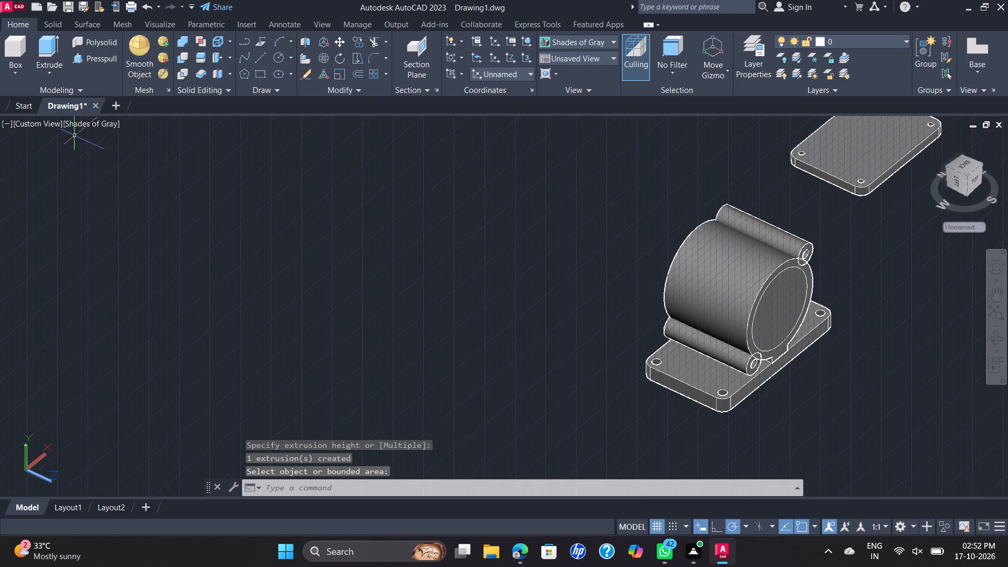
{"action": "left_click", "coordinate": [35, 121]}
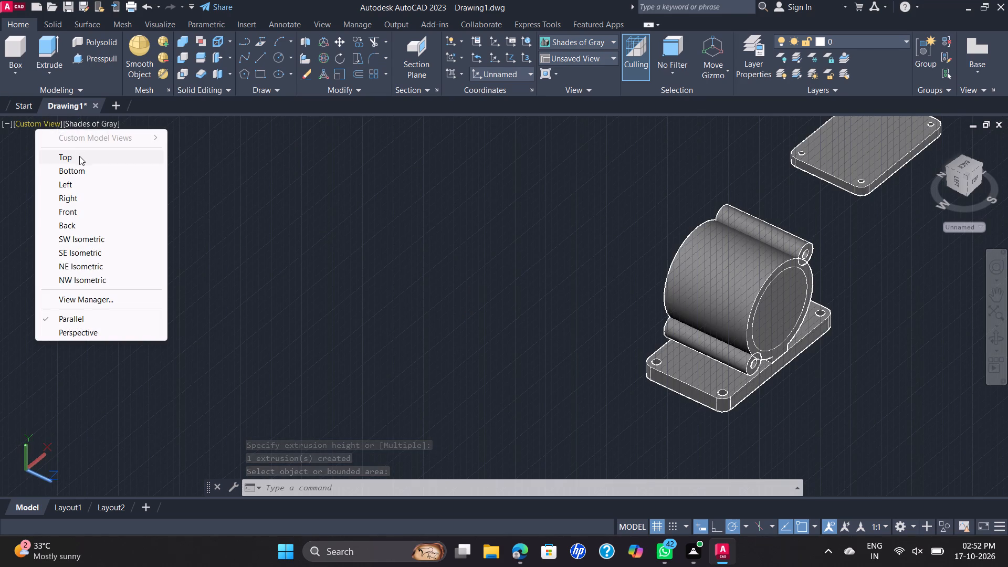
{"action": "left_click", "coordinate": [103, 258]}
{"action": "scroll", "coordinate": [418, 250], "scroll_direction": "up", "scroll_amount": 1}
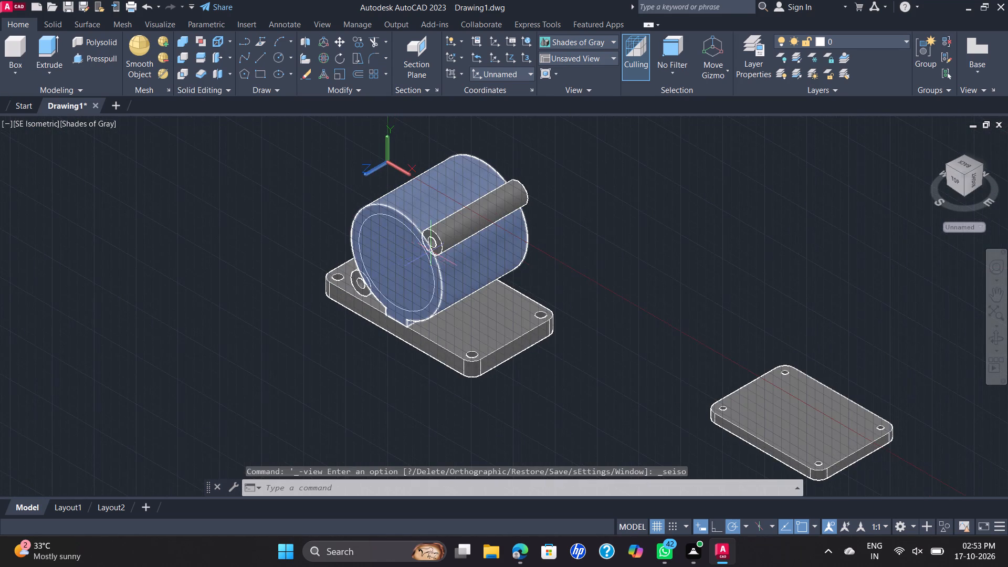
{"action": "scroll", "coordinate": [513, 254], "scroll_direction": "up", "scroll_amount": 1}
{"action": "scroll", "coordinate": [514, 253], "scroll_direction": "down", "scroll_amount": 1}
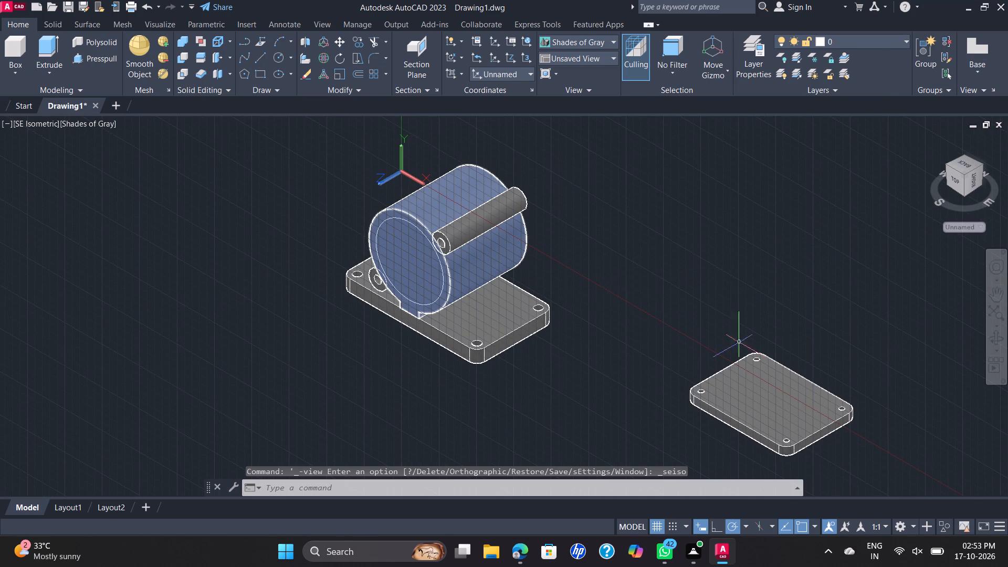
{"action": "scroll", "coordinate": [780, 405], "scroll_direction": "up", "scroll_amount": 1}
{"action": "scroll", "coordinate": [768, 393], "scroll_direction": "down", "scroll_amount": 1}
{"action": "middle_click_drag", "start_coordinate": [760, 387], "coordinate": [646, 303]}
{"action": "scroll", "coordinate": [761, 387], "scroll_direction": "up", "scroll_amount": 1}
{"action": "scroll", "coordinate": [655, 312], "scroll_direction": "up", "scroll_amount": 1}
{"action": "scroll", "coordinate": [659, 314], "scroll_direction": "down", "scroll_amount": 1}
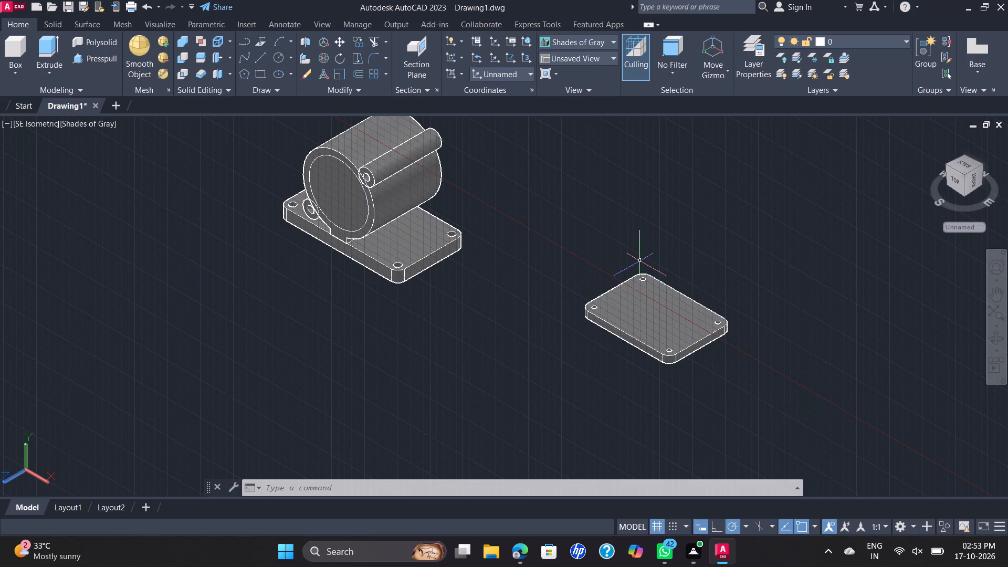
{"action": "scroll", "coordinate": [658, 288], "scroll_direction": "up", "scroll_amount": 1}
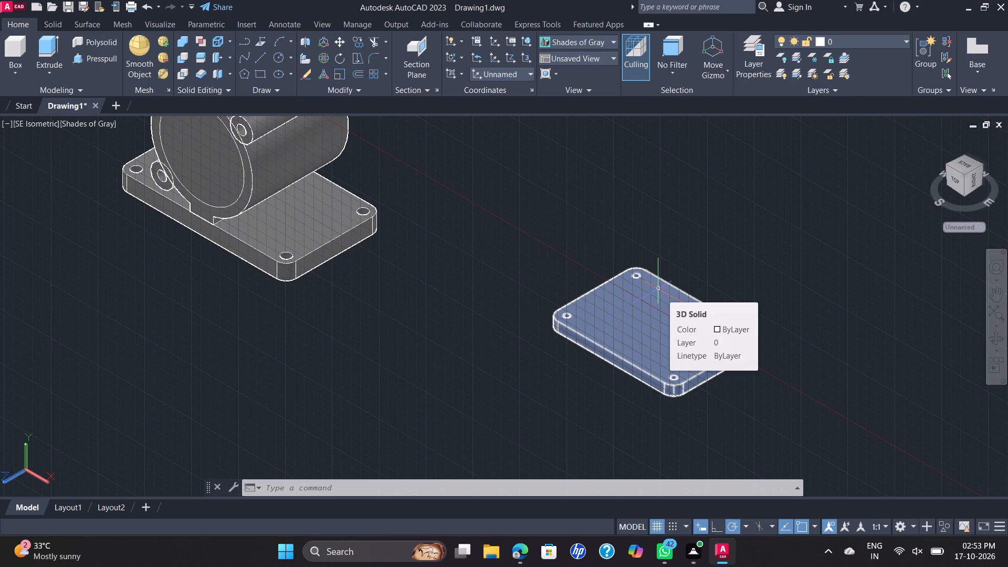
{"action": "scroll", "coordinate": [615, 315], "scroll_direction": "down", "scroll_amount": 1}
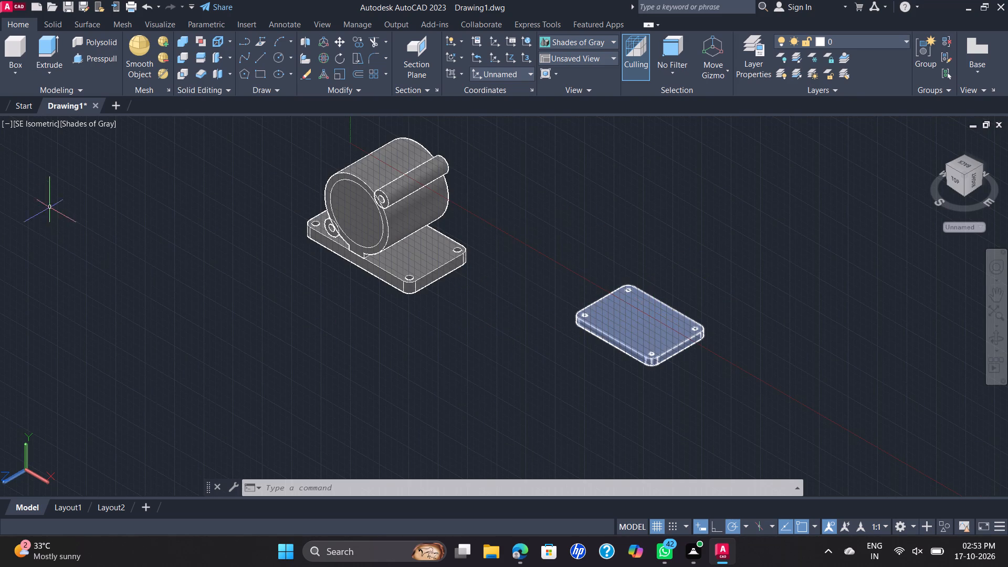
In the Top view, start a rectangle with its first corner in the empty area below the separate plate.
{"action": "left_click", "coordinate": [48, 119]}
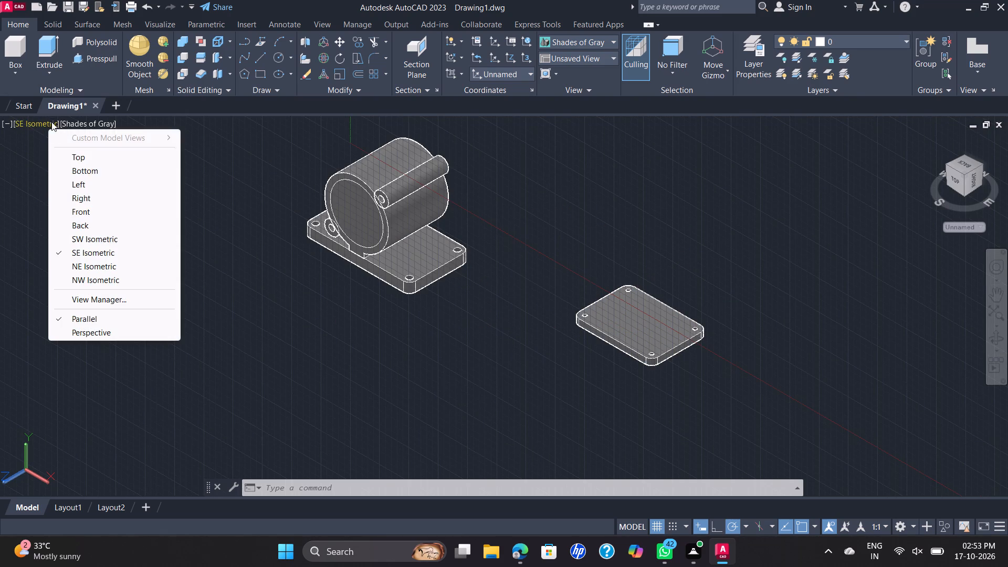
{"action": "left_click", "coordinate": [110, 155]}
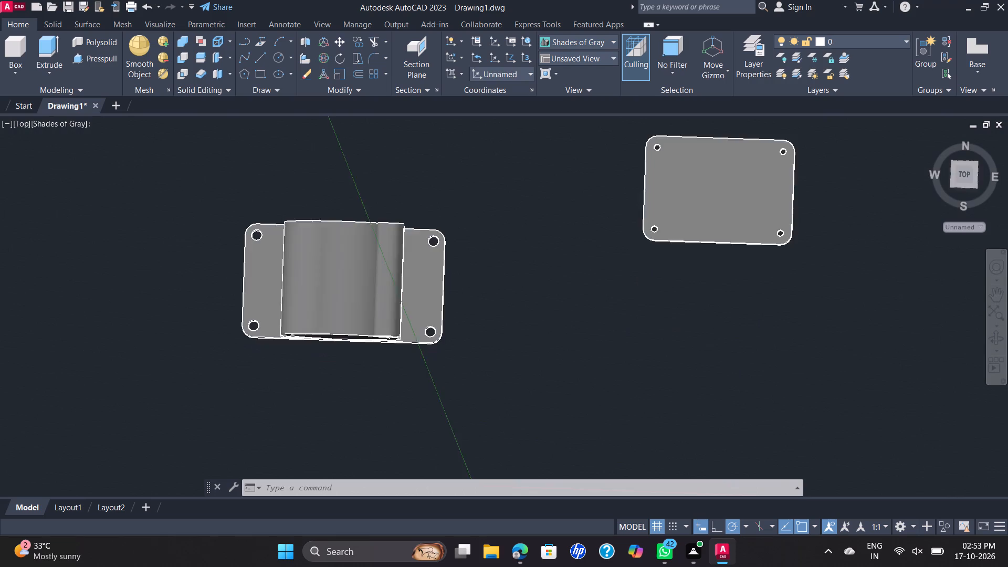
{"action": "scroll", "coordinate": [359, 165], "scroll_direction": "down", "scroll_amount": 1}
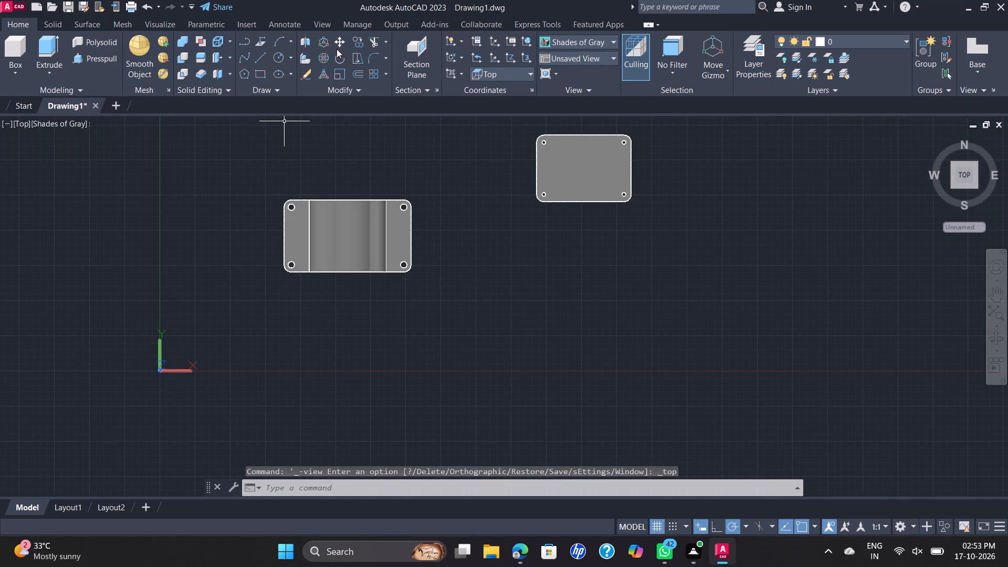
{"action": "left_click", "coordinate": [257, 73]}
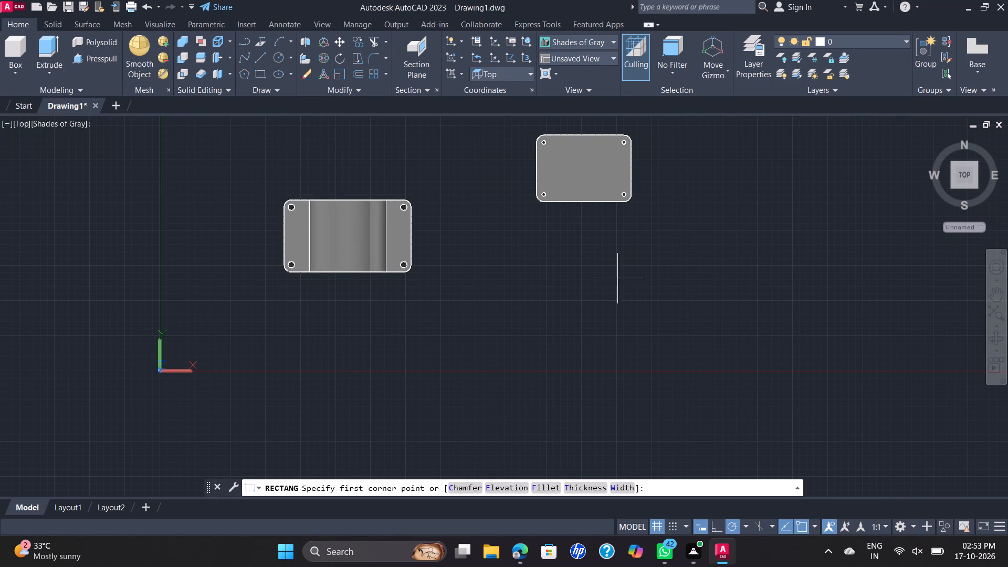
{"action": "left_click", "coordinate": [538, 299]}
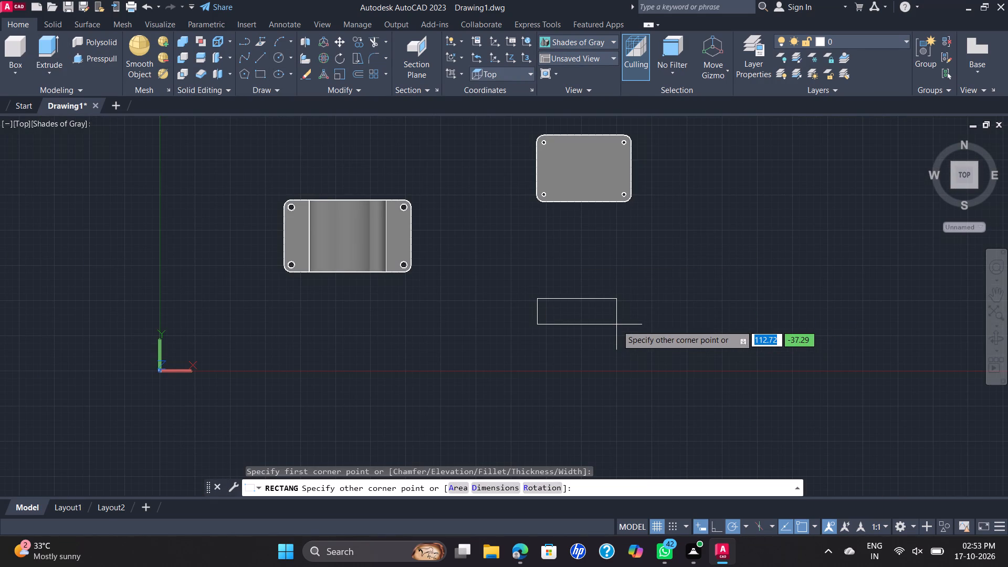
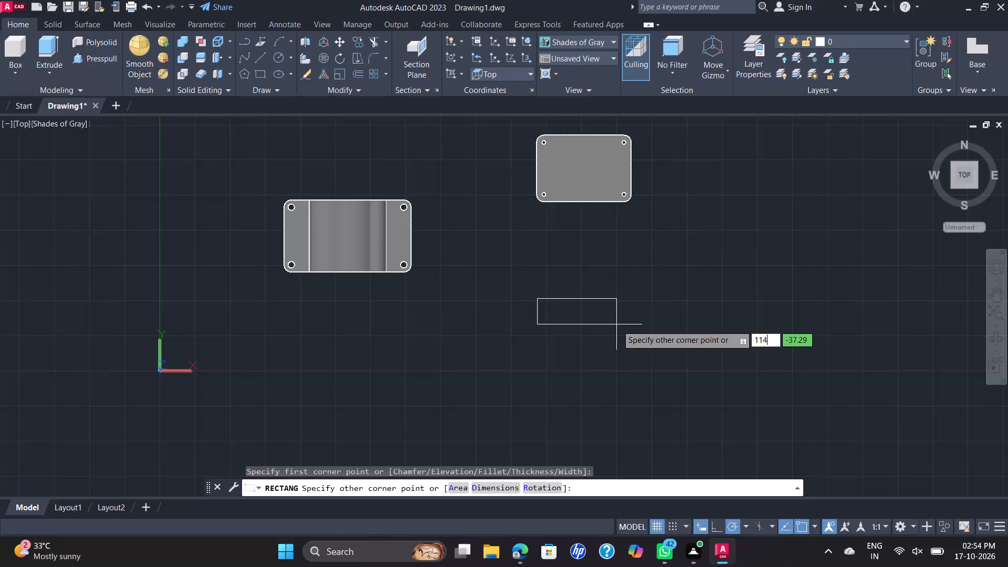
Complete the rectangle below the separate plate with a size of 114 by 74.
{"action": "key", "text": "Tab"}
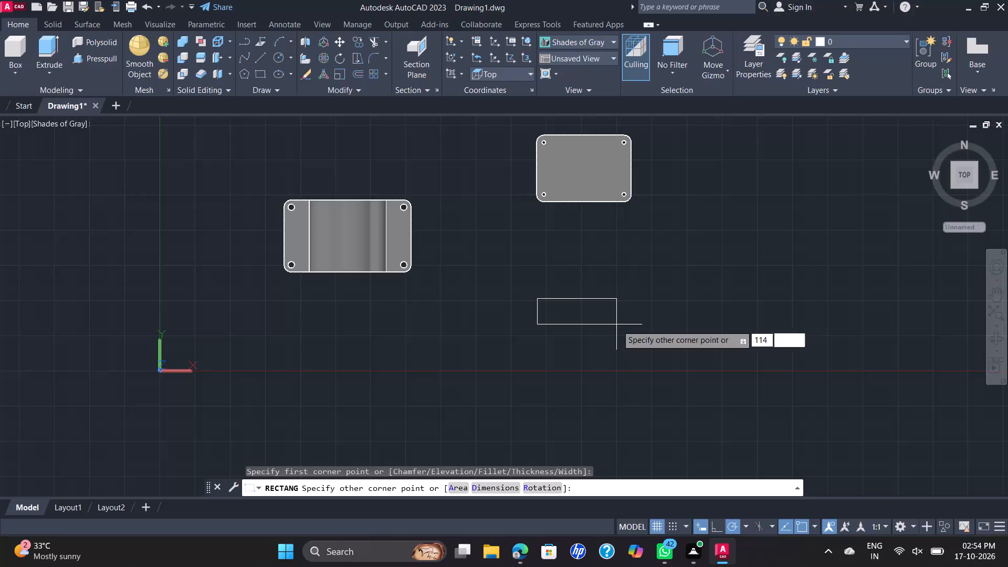
{"action": "type", "text": "74"}
{"action": "key", "text": "Return"}
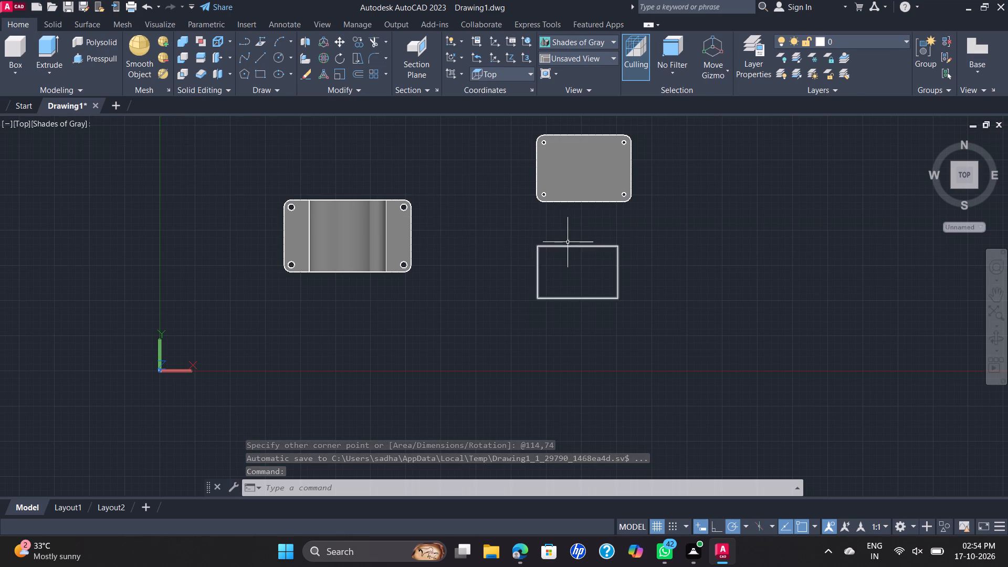
In the SE Isometric view, presspull the 114 by 74 rectangle up 66 to form a solid block.
{"action": "left_click", "coordinate": [26, 125]}
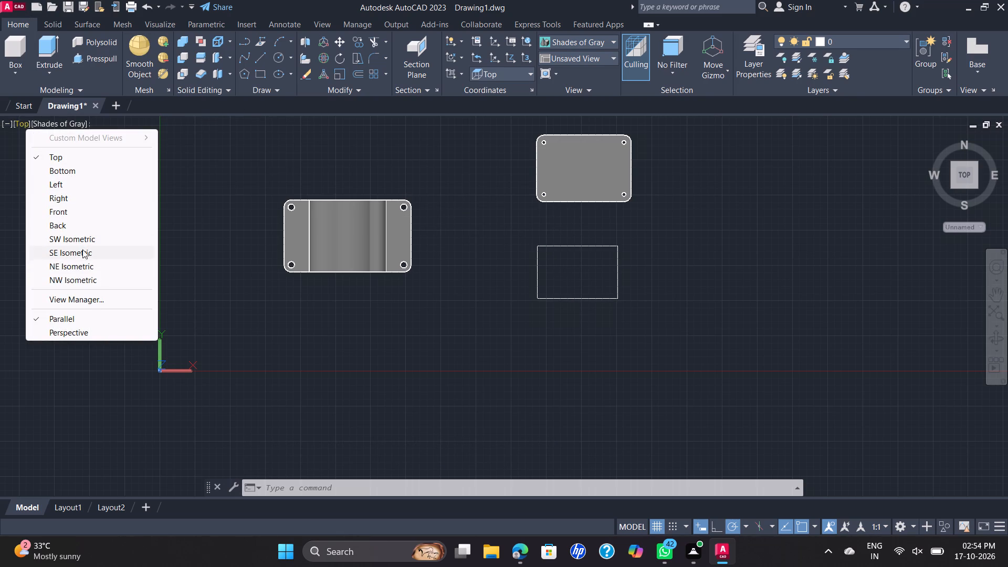
{"action": "left_click", "coordinate": [92, 254]}
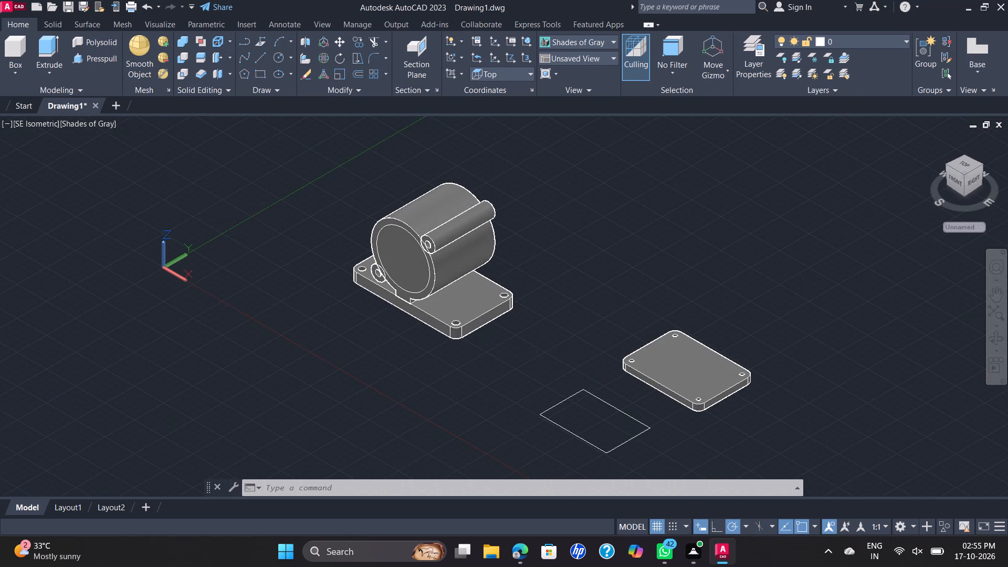
{"action": "left_click", "coordinate": [91, 60]}
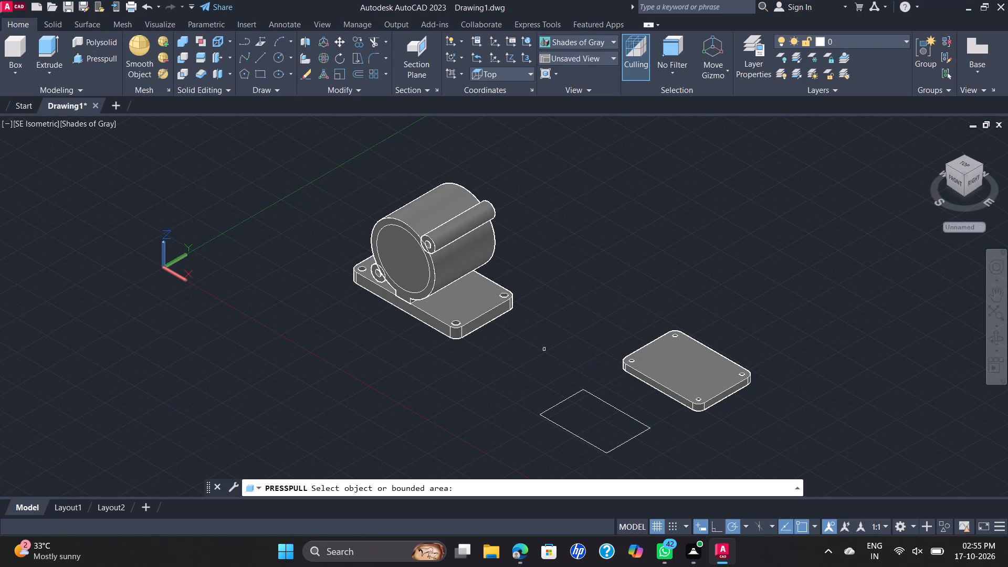
{"action": "left_click", "coordinate": [585, 431]}
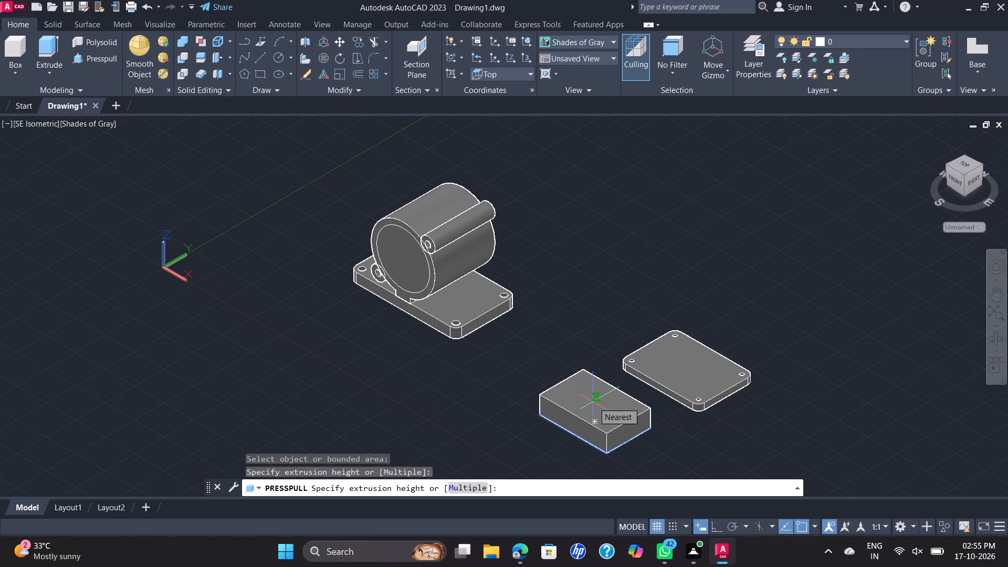
{"action": "type", "text": "66"}
{"action": "key", "text": "Return"}
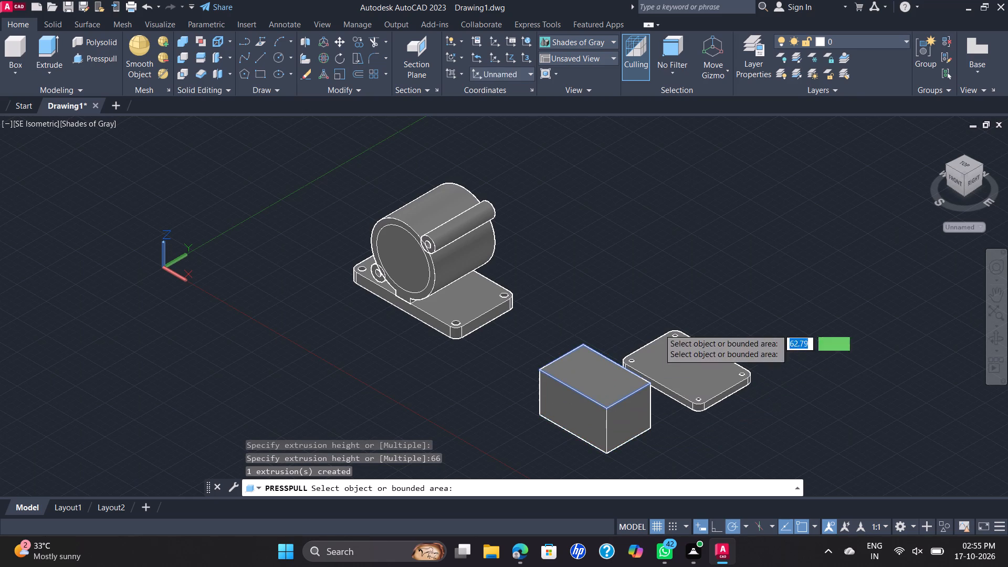
{"action": "key", "text": "Escape"}
Move the separate corner-holed plate by its top-face centre onto the centre of the block's top face.
{"action": "left_click", "coordinate": [706, 364]}
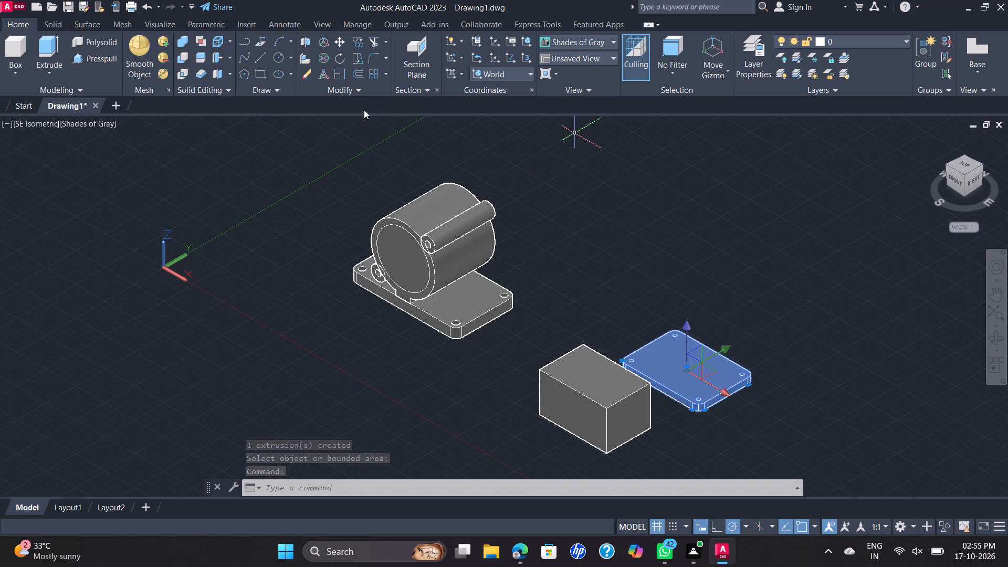
{"action": "left_click", "coordinate": [338, 45]}
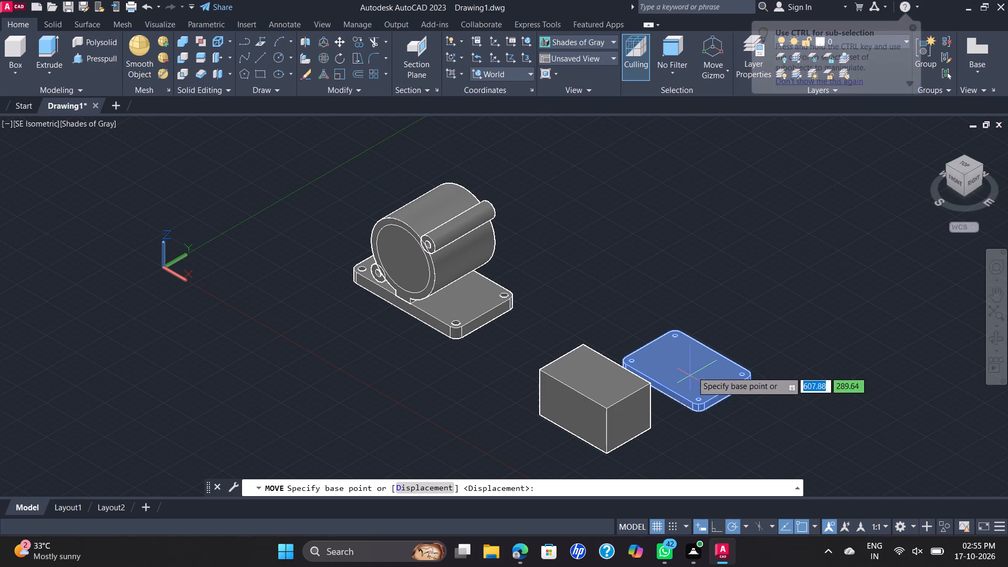
{"action": "scroll", "coordinate": [689, 359], "scroll_direction": "up", "scroll_amount": 1}
{"action": "left_click", "coordinate": [684, 373]}
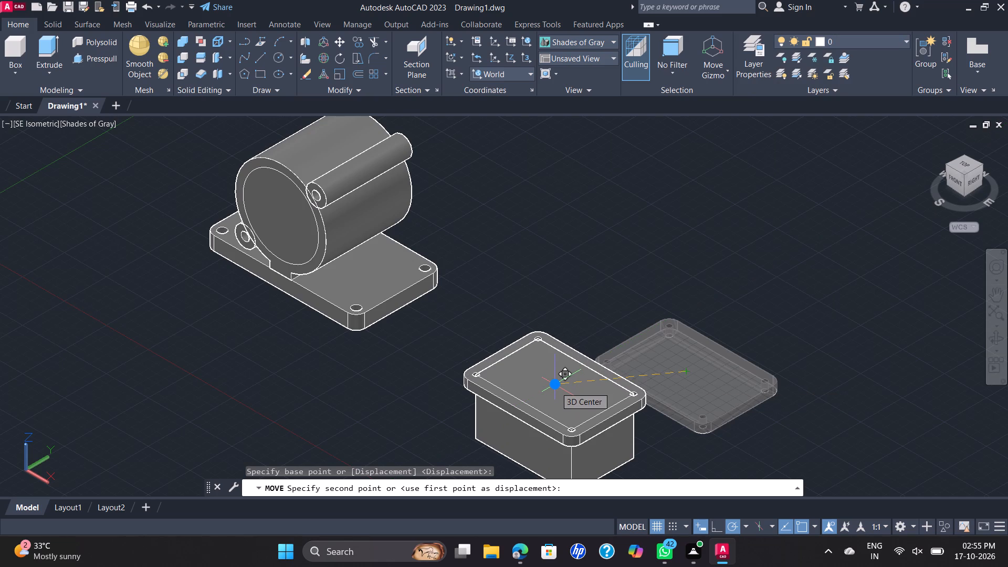
{"action": "left_click", "coordinate": [555, 387]}
Examine how the plate sits on the block, especially where the block's corners meet the plate's corner holes.
{"action": "scroll", "coordinate": [569, 396], "scroll_direction": "up", "scroll_amount": 2}
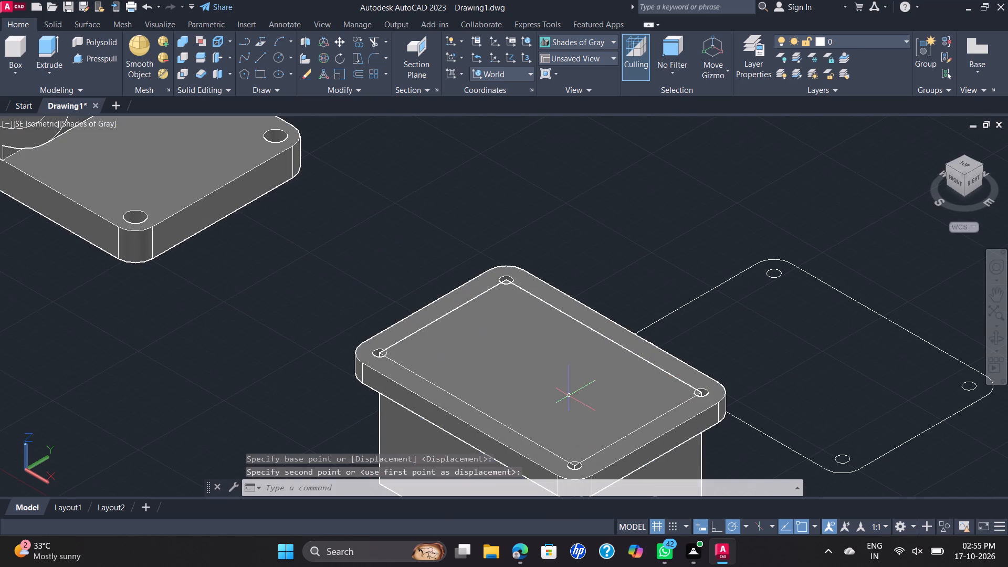
{"action": "scroll", "coordinate": [667, 398], "scroll_direction": "up", "scroll_amount": 3}
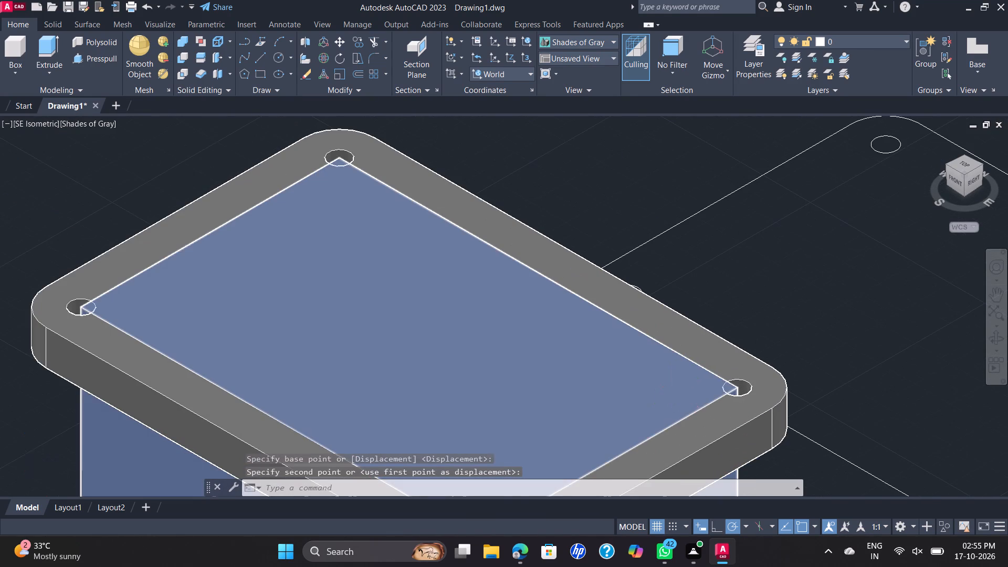
{"action": "scroll", "coordinate": [673, 393], "scroll_direction": "down", "scroll_amount": 3}
{"action": "middle_click_drag", "start_coordinate": [681, 411], "coordinate": [698, 307]}
{"action": "scroll", "coordinate": [696, 300], "scroll_direction": "up", "scroll_amount": 2}
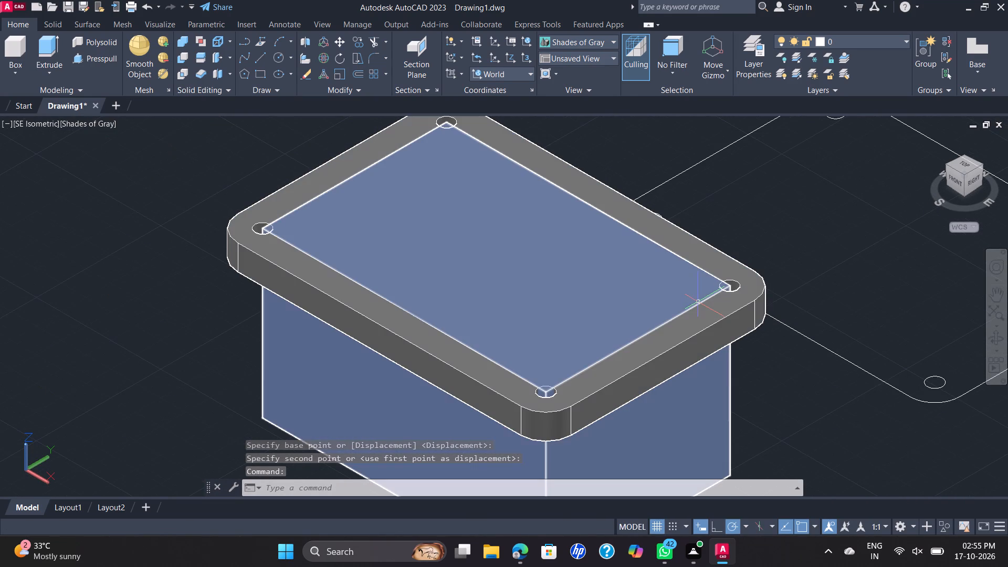
{"action": "scroll", "coordinate": [692, 299], "scroll_direction": "down", "scroll_amount": 1}
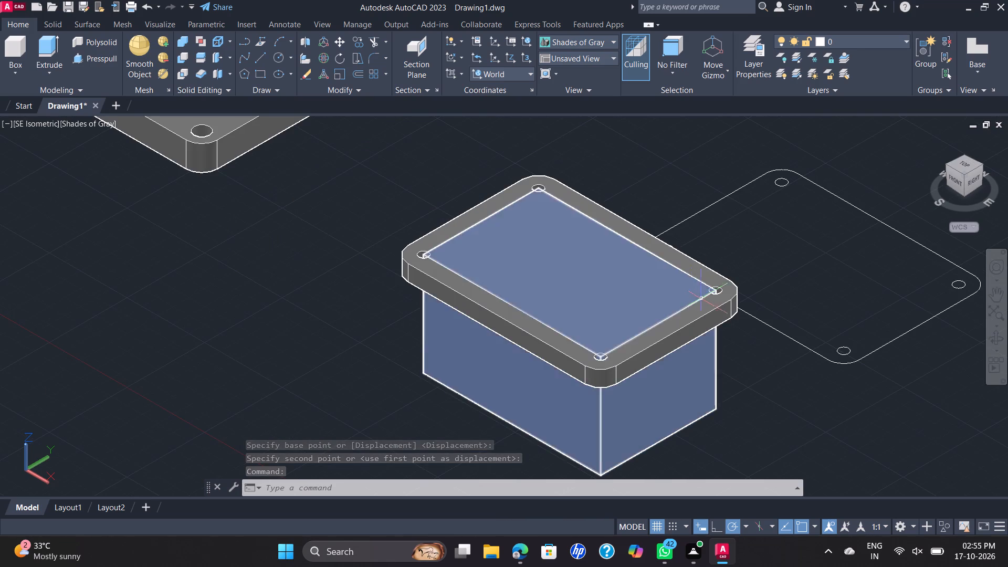
{"action": "scroll", "coordinate": [638, 329], "scroll_direction": "up", "scroll_amount": 2}
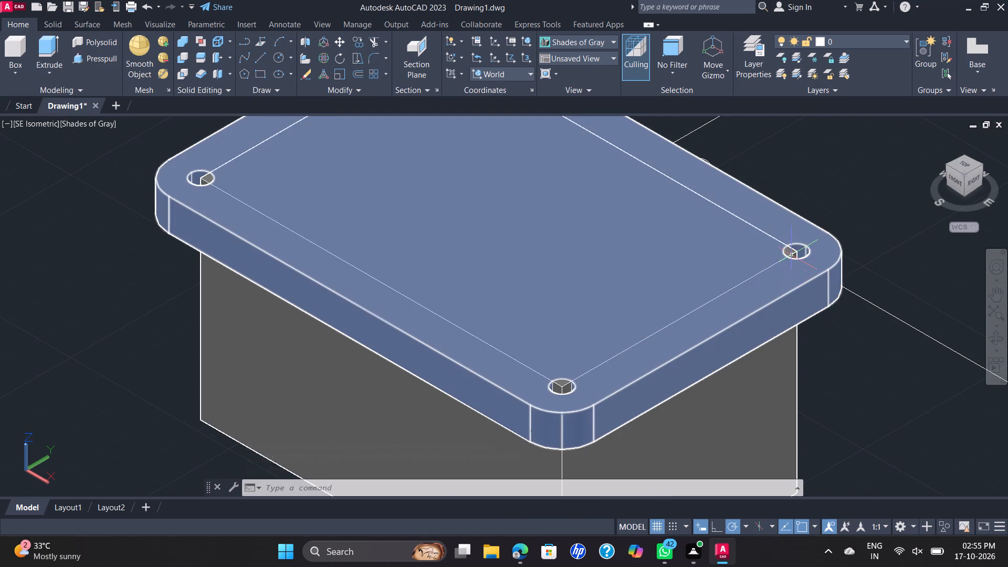
{"action": "scroll", "coordinate": [791, 248], "scroll_direction": "down", "scroll_amount": 1}
{"action": "middle_click_drag", "start_coordinate": [790, 248], "coordinate": [697, 281]}
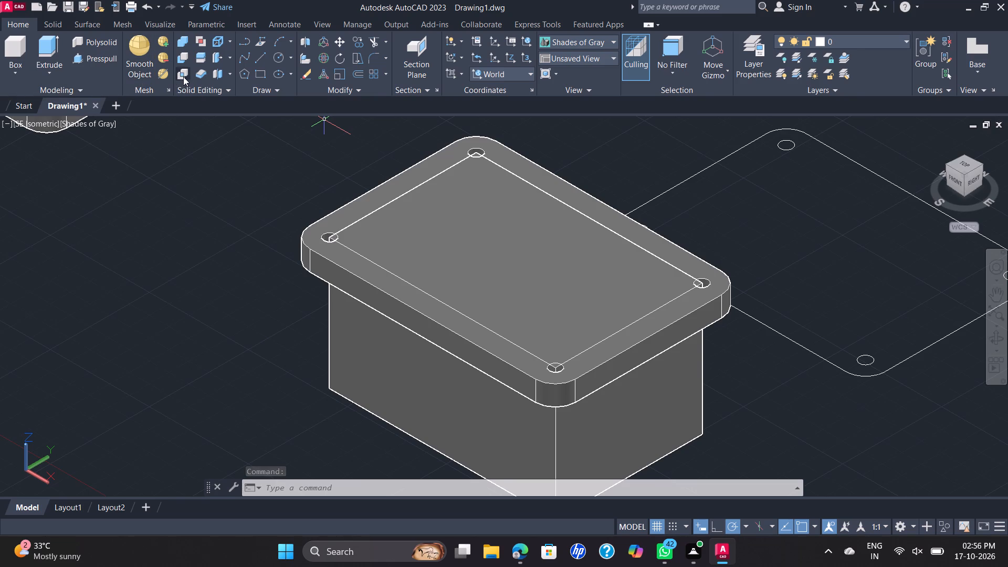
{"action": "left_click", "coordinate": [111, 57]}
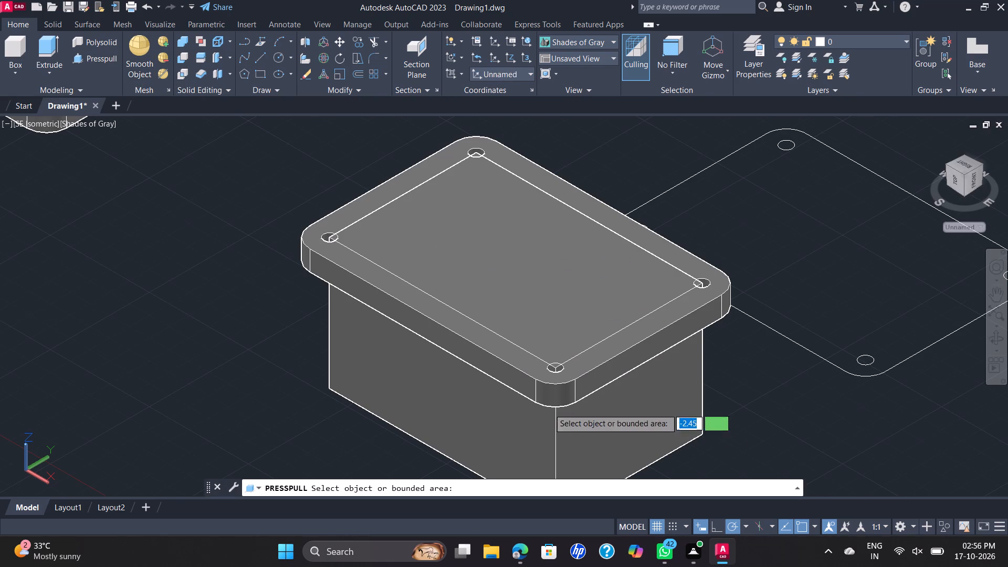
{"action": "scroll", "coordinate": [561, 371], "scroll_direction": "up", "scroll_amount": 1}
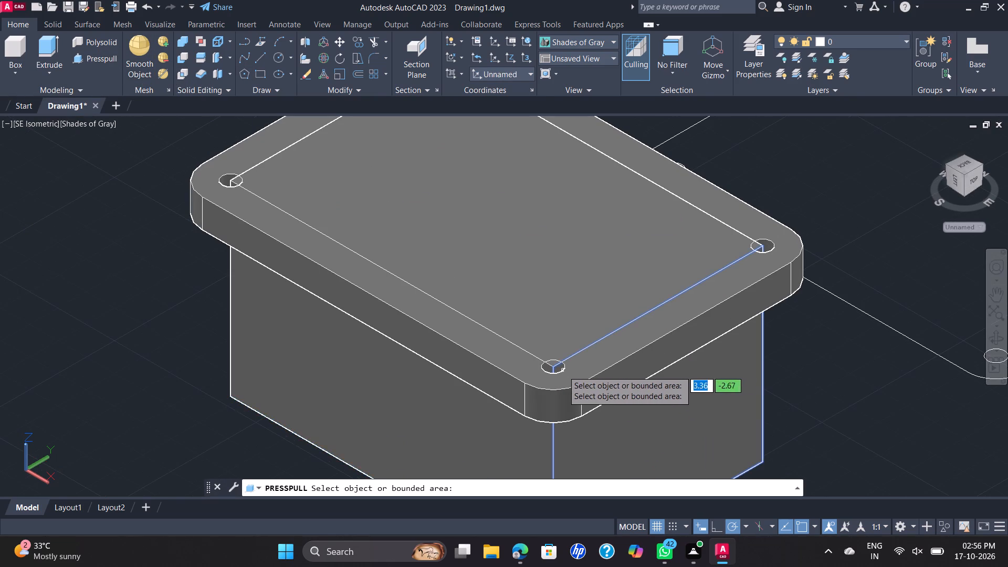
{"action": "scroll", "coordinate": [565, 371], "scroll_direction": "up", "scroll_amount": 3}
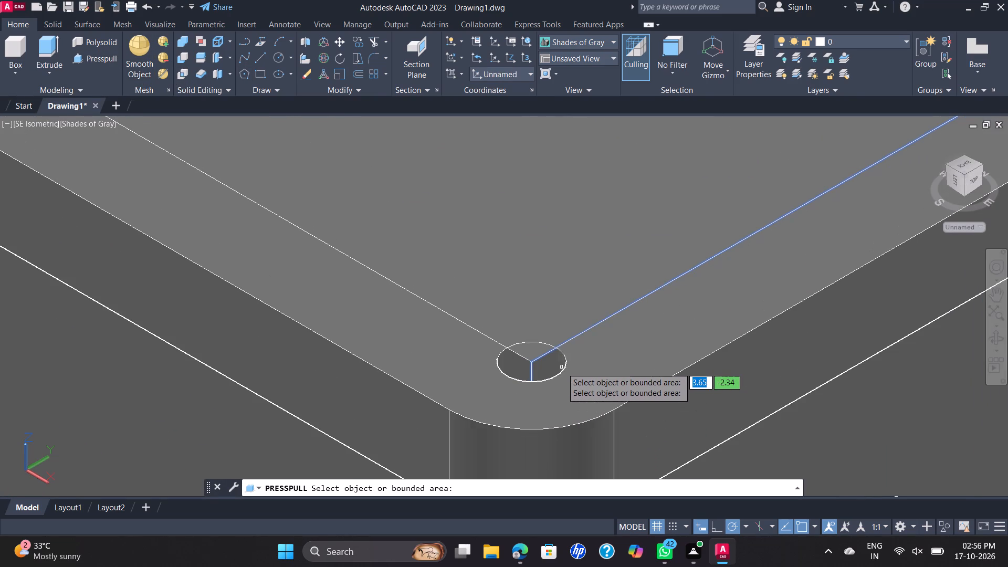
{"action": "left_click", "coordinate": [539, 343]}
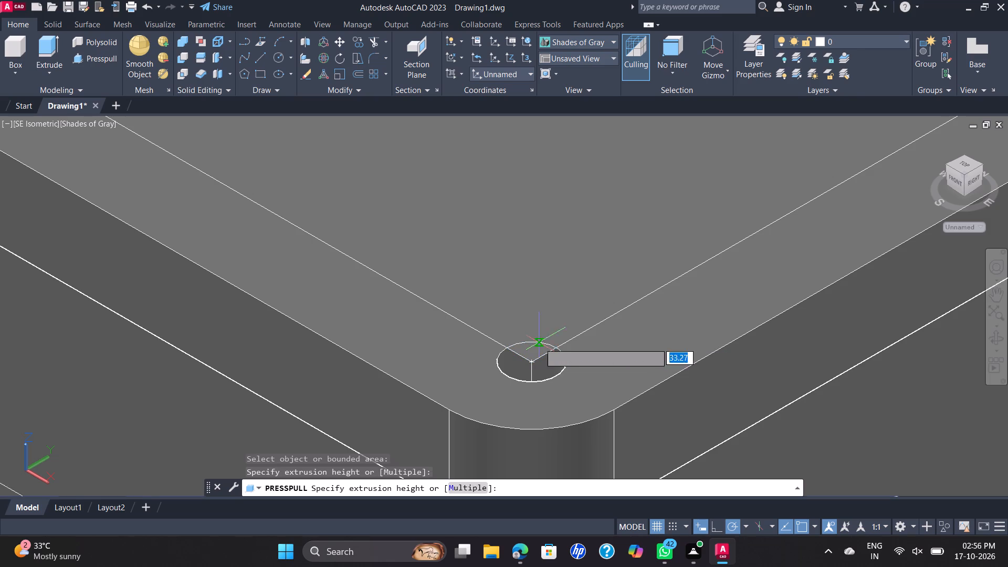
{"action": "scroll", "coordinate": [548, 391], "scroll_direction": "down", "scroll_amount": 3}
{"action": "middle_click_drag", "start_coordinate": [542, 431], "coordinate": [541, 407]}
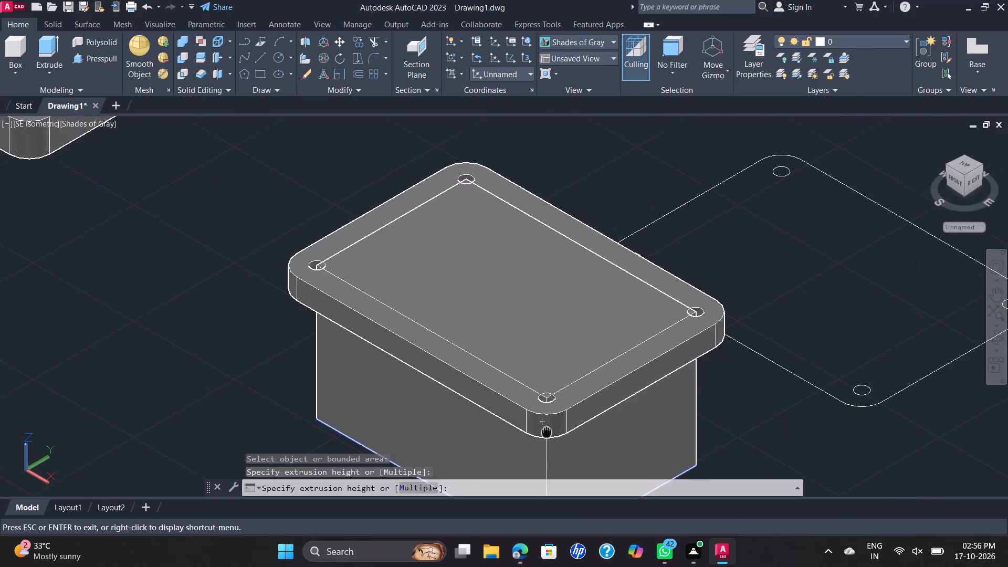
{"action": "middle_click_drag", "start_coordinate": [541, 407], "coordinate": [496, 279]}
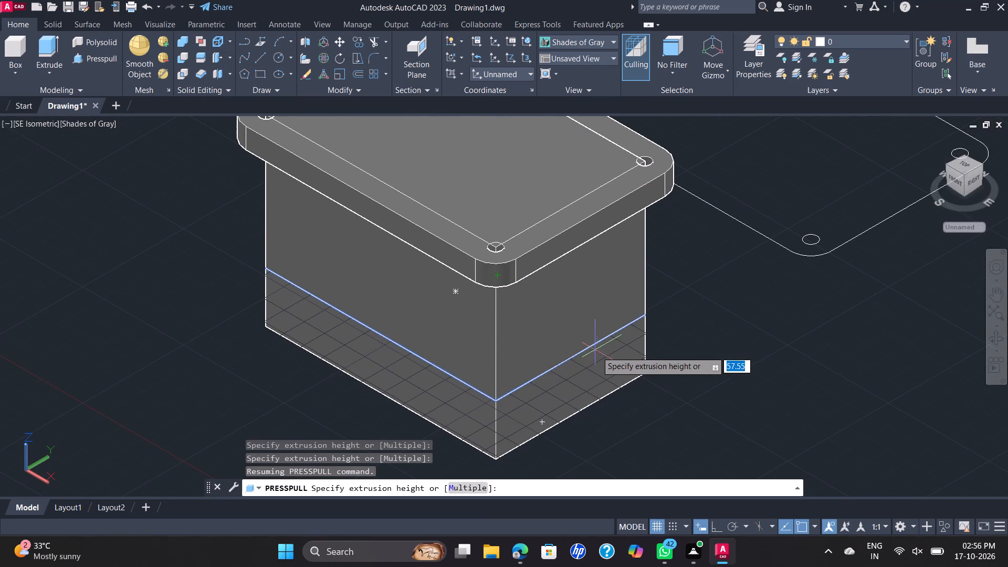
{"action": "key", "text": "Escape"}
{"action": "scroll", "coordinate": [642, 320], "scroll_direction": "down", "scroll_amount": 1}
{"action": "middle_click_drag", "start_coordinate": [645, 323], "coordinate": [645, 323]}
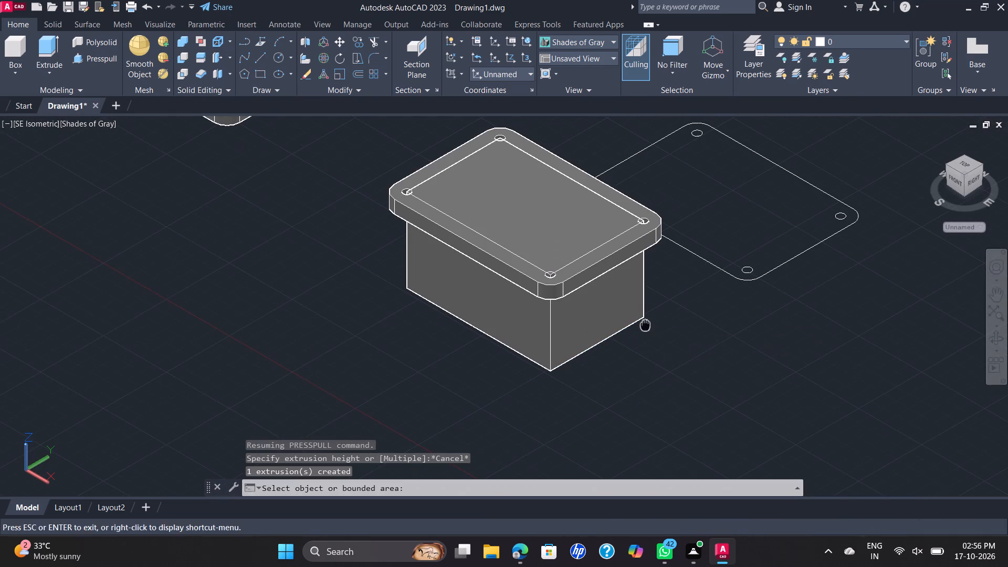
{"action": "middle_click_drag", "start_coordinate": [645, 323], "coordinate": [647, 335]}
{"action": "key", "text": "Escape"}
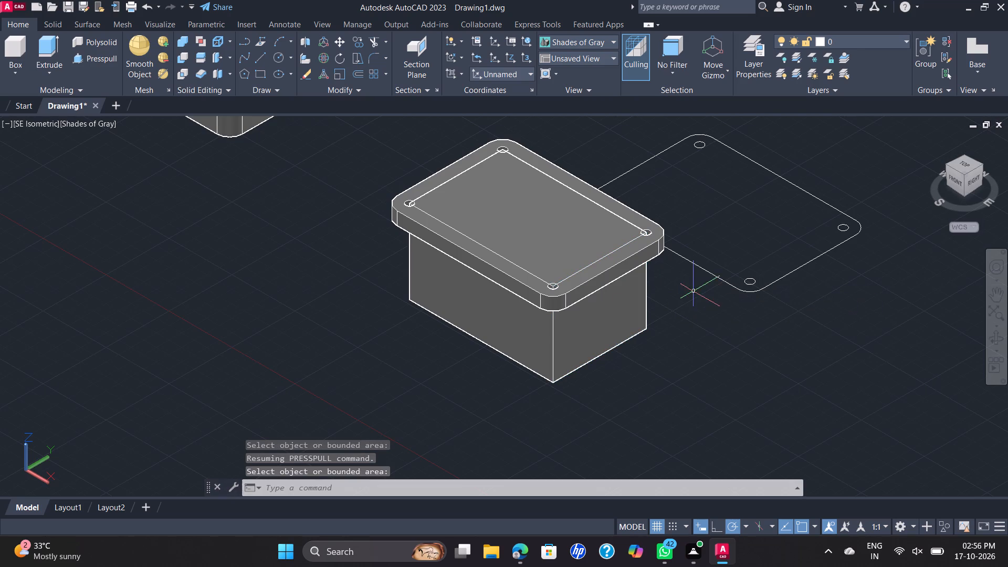
Union the corner-holed plate with the rectangular block, leaving the plate's original outline out of the selection.
{"action": "left_click", "coordinate": [708, 158]}
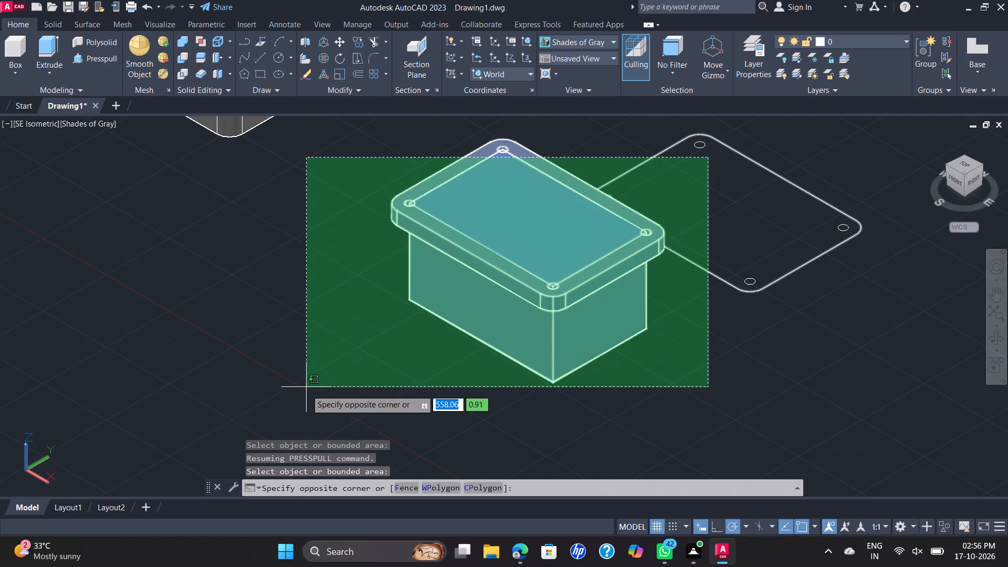
{"action": "left_click", "coordinate": [306, 390]}
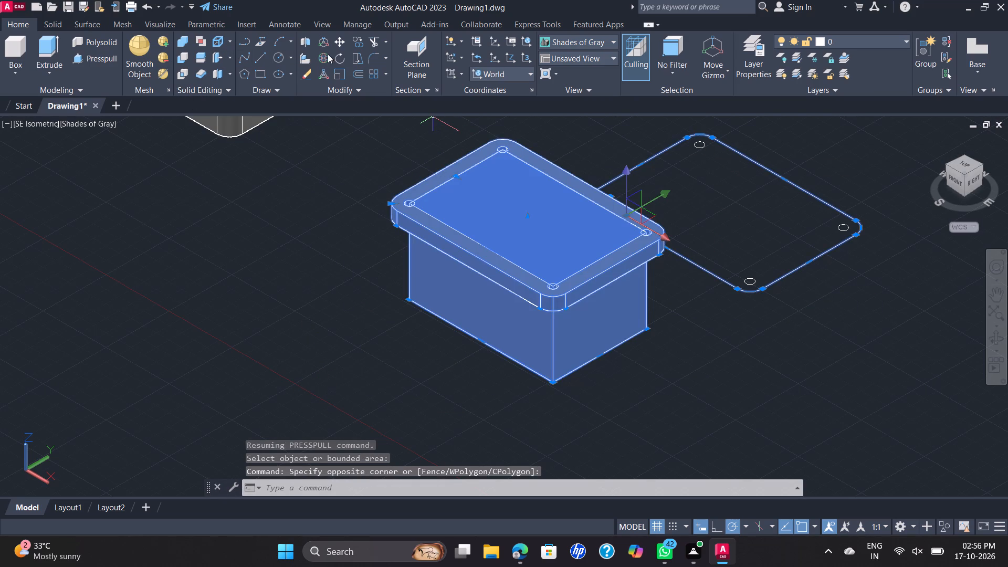
{"action": "left_click", "coordinate": [177, 40]}
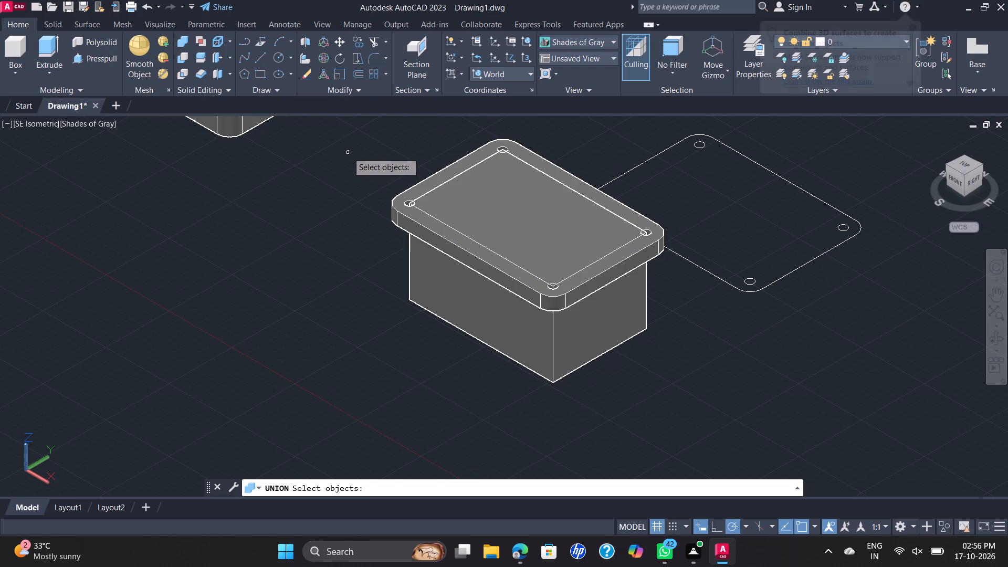
{"action": "left_click", "coordinate": [344, 146]}
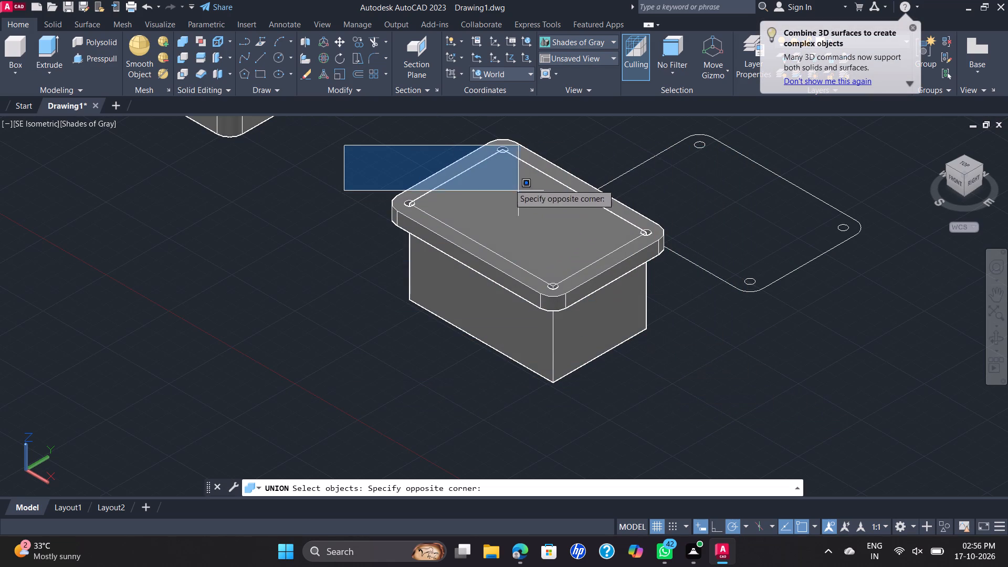
{"action": "left_click", "coordinate": [438, 140]}
{"action": "middle_click_drag", "start_coordinate": [442, 143], "coordinate": [385, 175]}
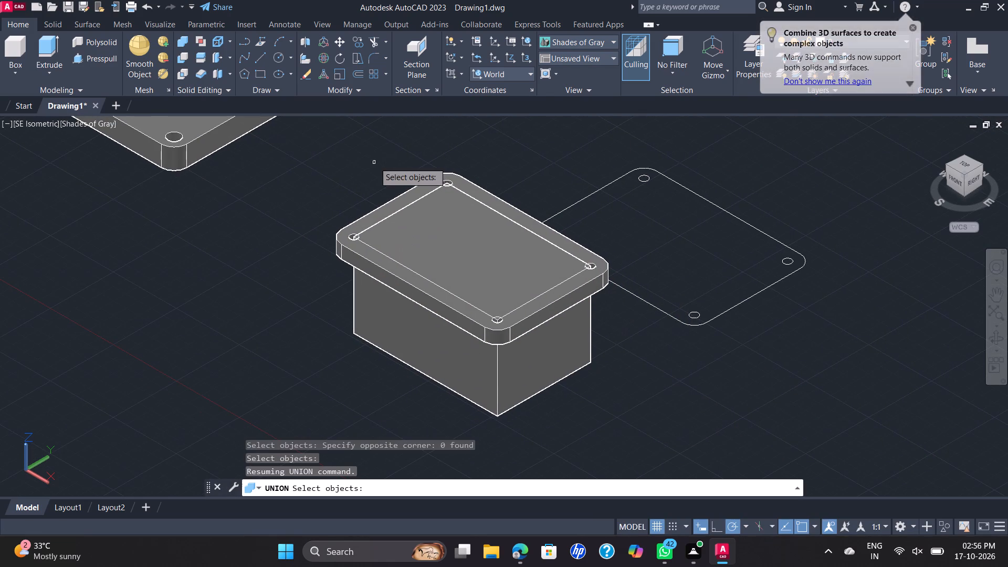
{"action": "left_click", "coordinate": [308, 120]}
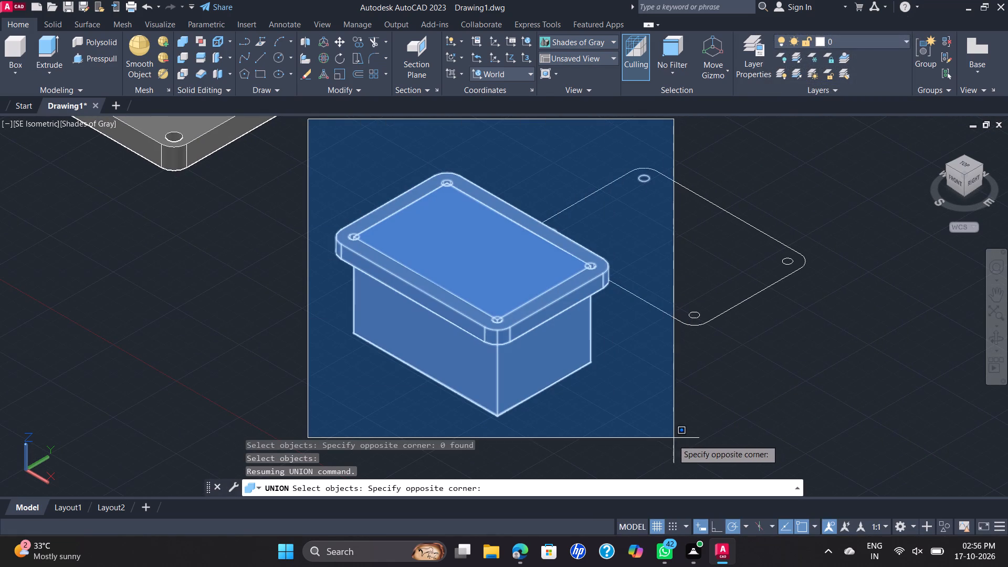
{"action": "left_click", "coordinate": [646, 434]}
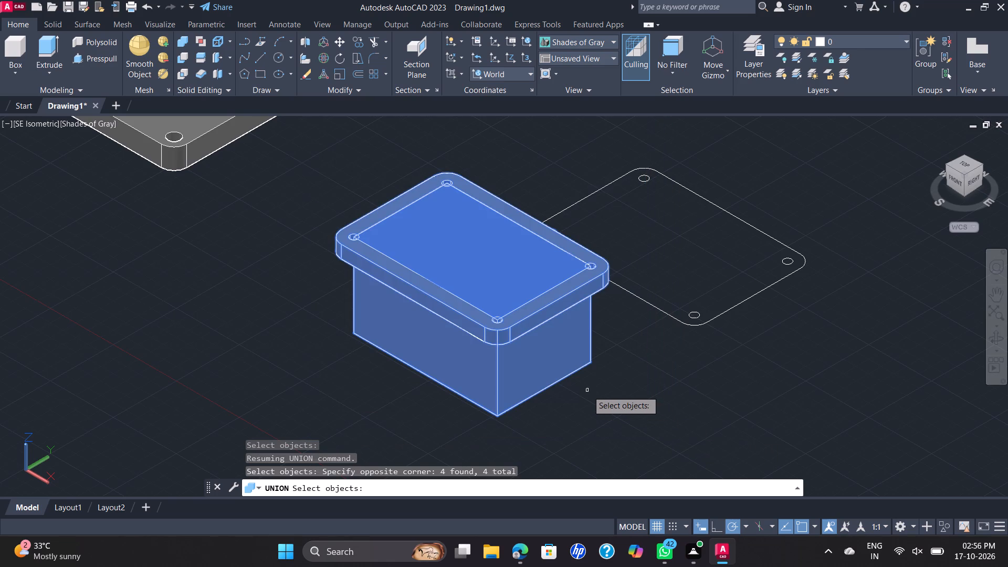
{"action": "right_click", "coordinate": [587, 391]}
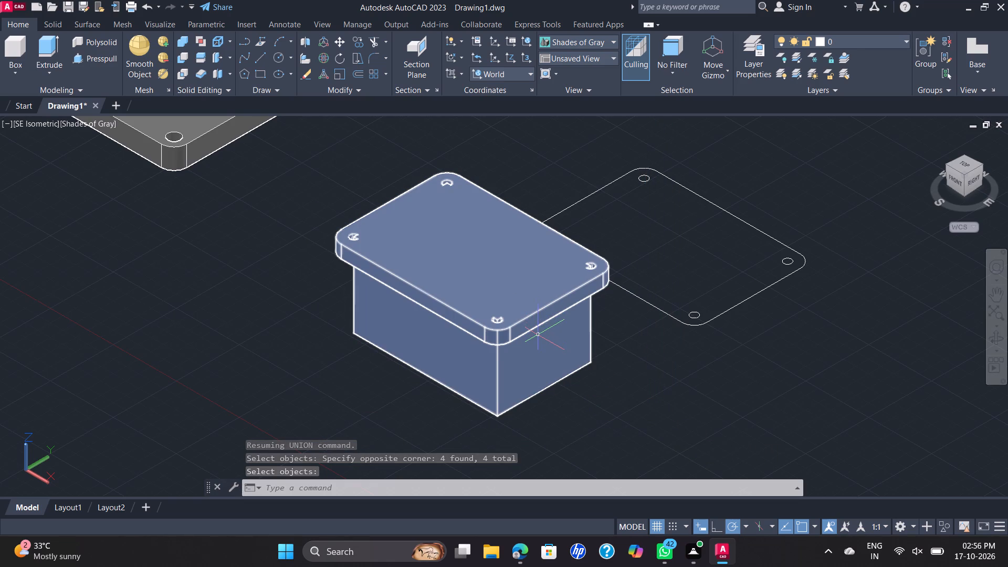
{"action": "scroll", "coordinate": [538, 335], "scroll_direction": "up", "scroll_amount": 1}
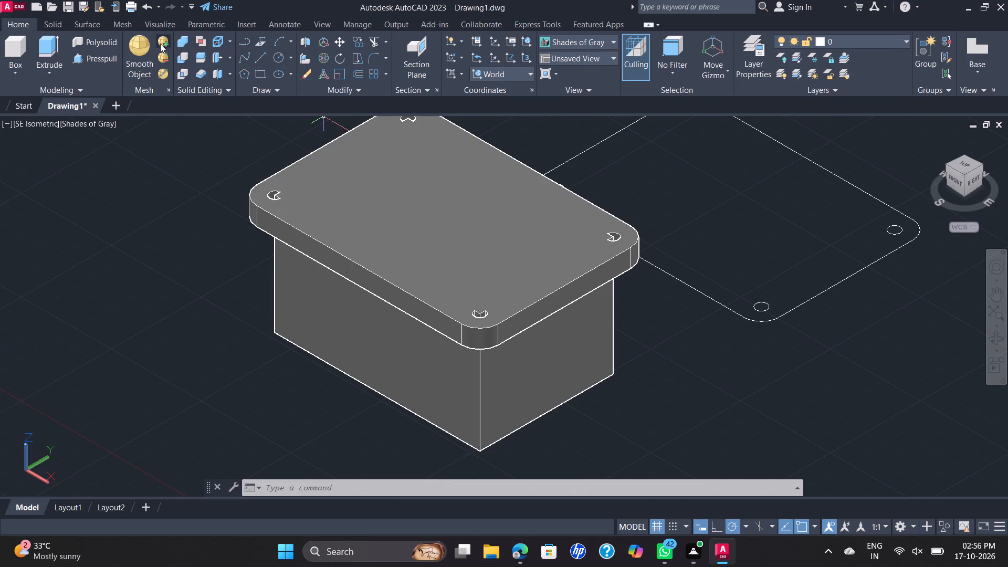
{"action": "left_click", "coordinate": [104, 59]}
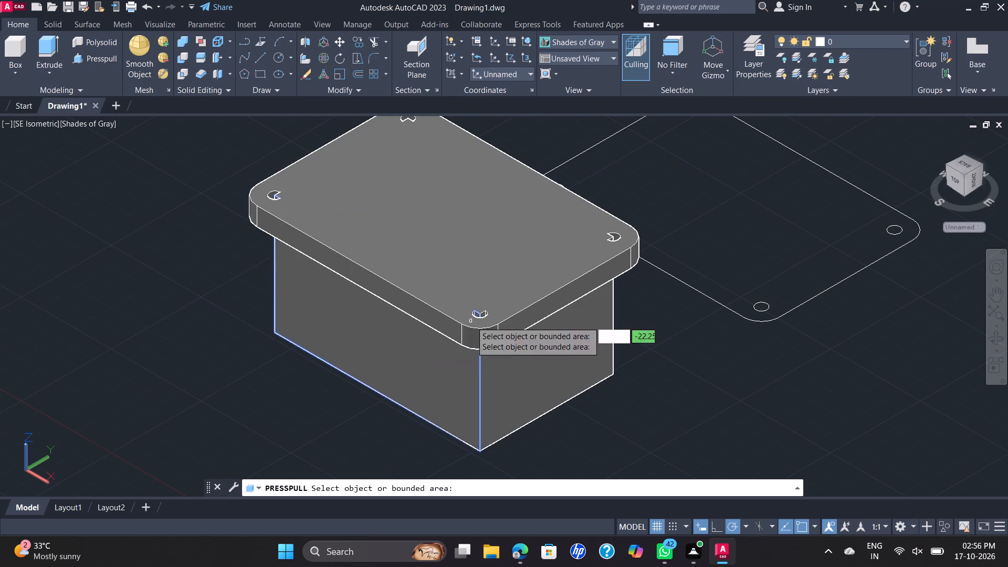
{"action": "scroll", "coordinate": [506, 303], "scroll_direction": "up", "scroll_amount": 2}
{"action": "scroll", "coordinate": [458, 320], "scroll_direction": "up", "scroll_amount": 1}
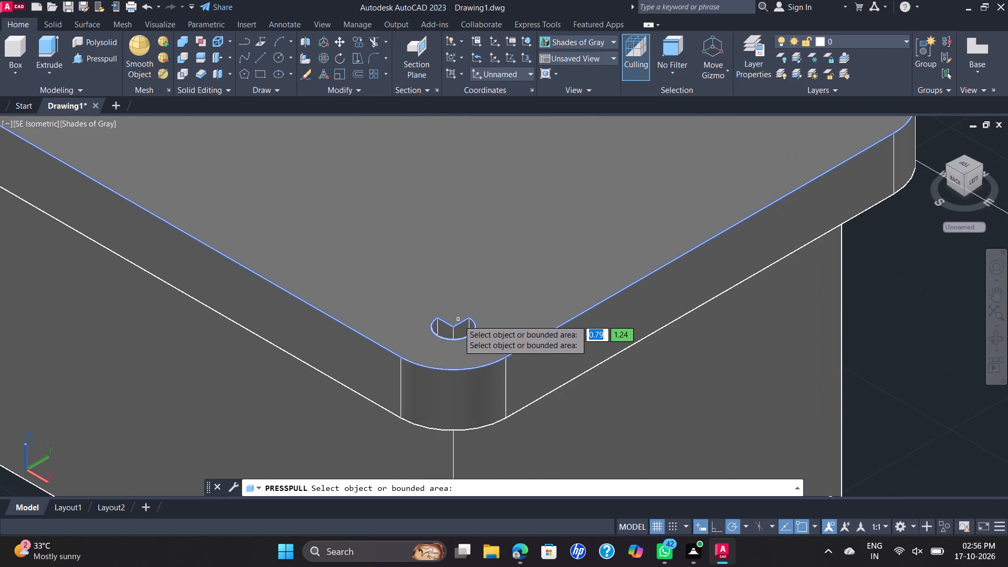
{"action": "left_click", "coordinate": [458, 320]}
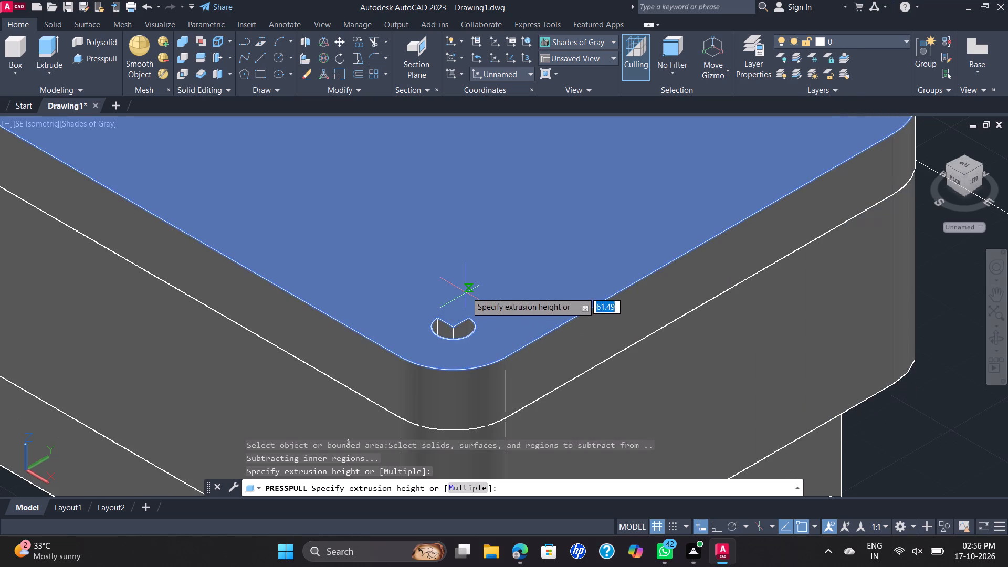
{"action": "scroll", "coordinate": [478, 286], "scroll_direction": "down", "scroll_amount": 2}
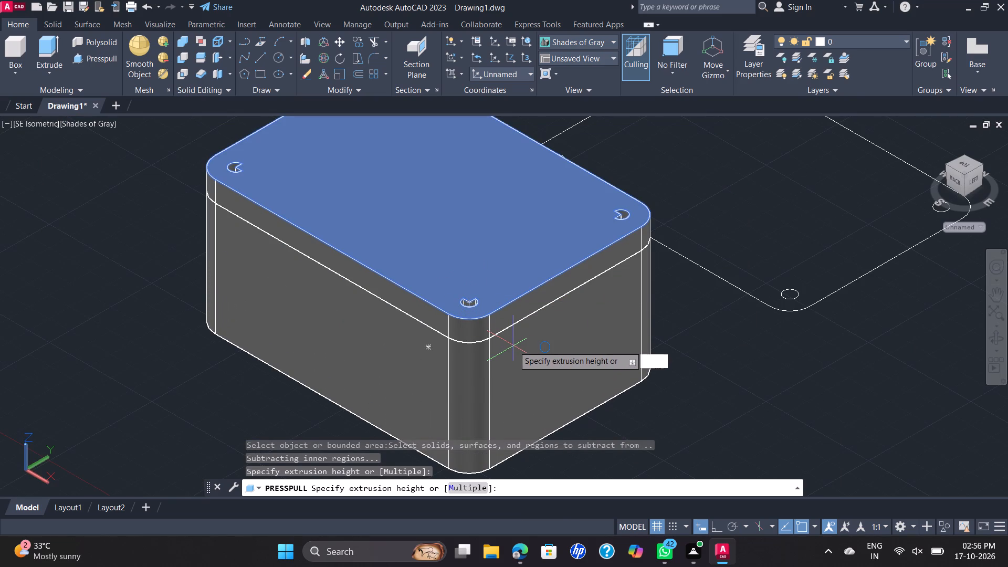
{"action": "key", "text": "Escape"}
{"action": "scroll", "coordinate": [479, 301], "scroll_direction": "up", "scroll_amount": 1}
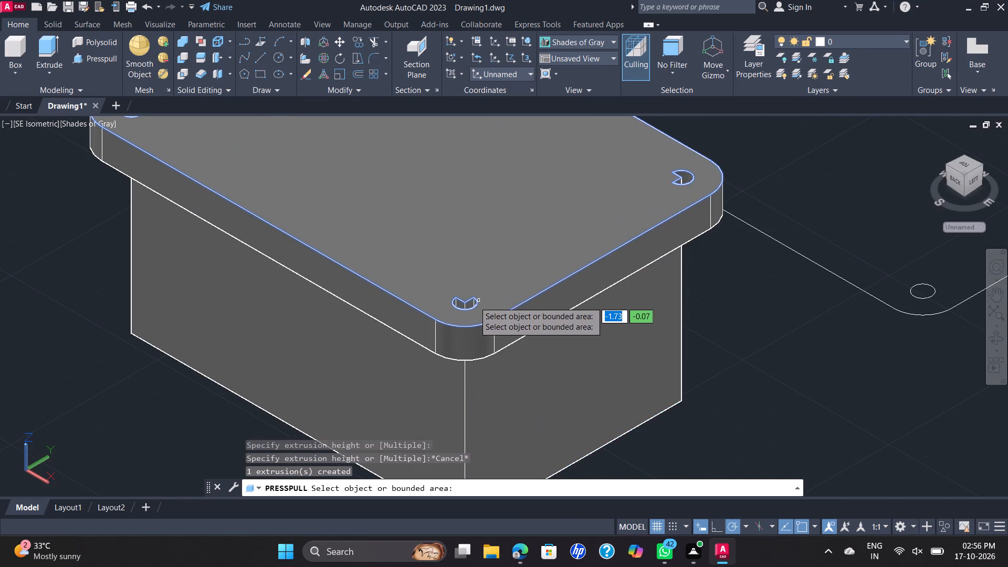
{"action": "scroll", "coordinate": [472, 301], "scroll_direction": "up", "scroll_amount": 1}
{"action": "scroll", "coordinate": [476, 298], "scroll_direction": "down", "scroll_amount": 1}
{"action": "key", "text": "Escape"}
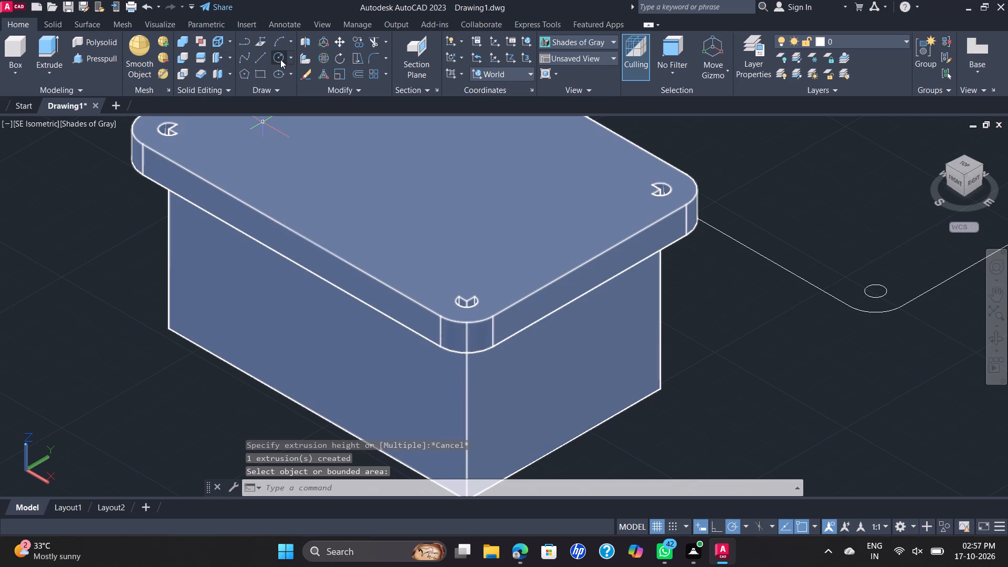
Copy the flat outline's front-right corner circle by its centre onto the centres of the block plate's front-right and back-right corner holes.
{"action": "left_click", "coordinate": [887, 293]}
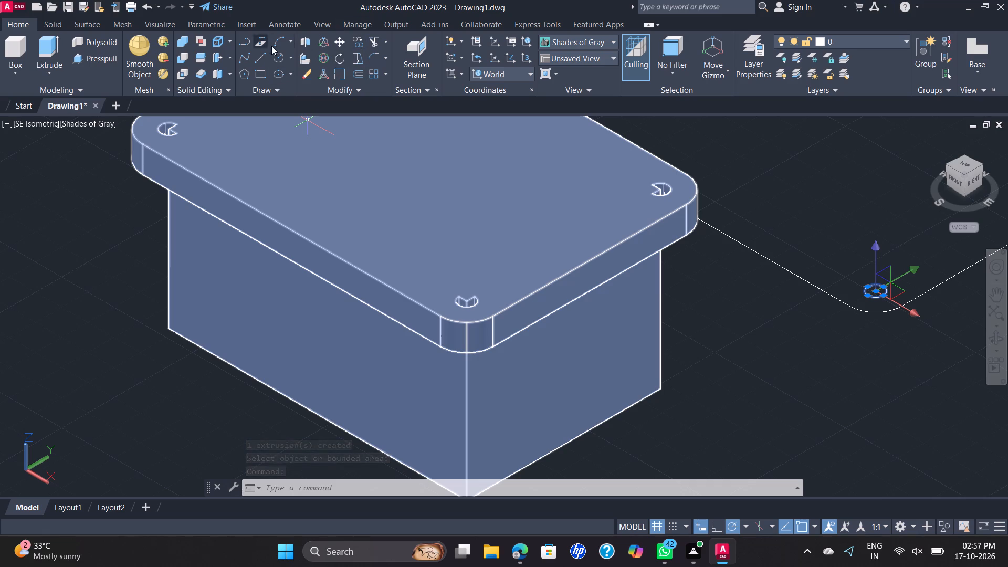
{"action": "left_click", "coordinate": [359, 44]}
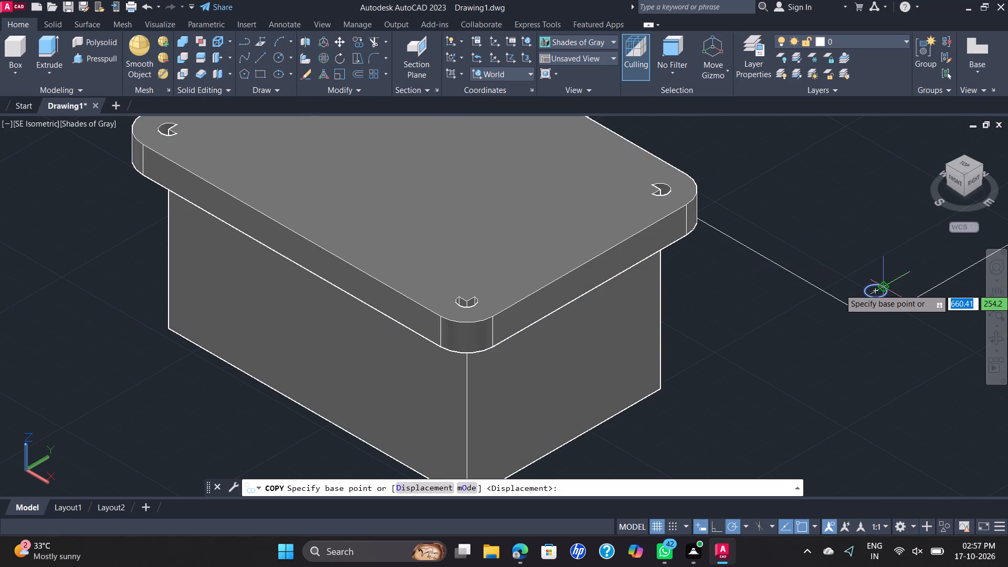
{"action": "left_click", "coordinate": [877, 291]}
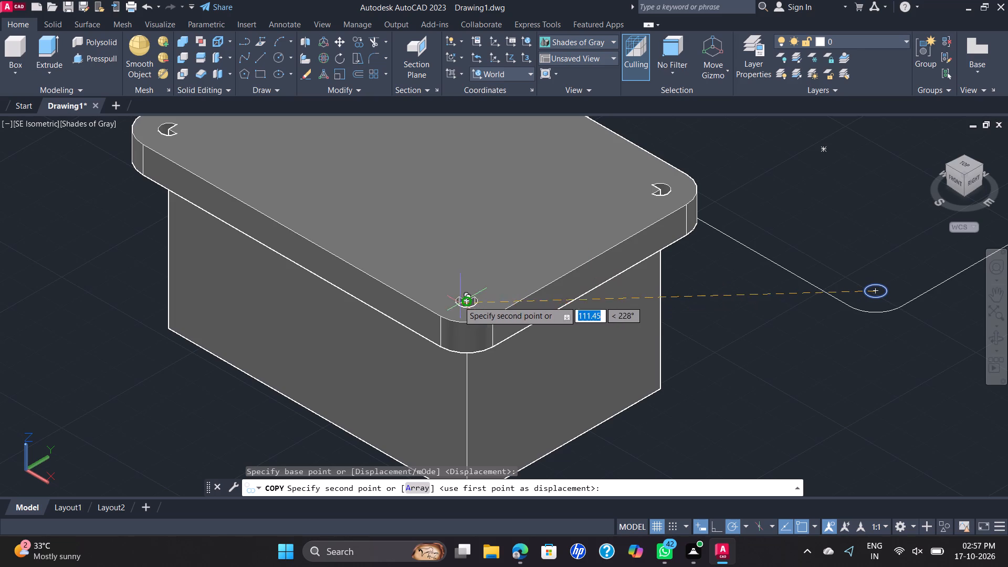
{"action": "scroll", "coordinate": [462, 303], "scroll_direction": "up", "scroll_amount": 1}
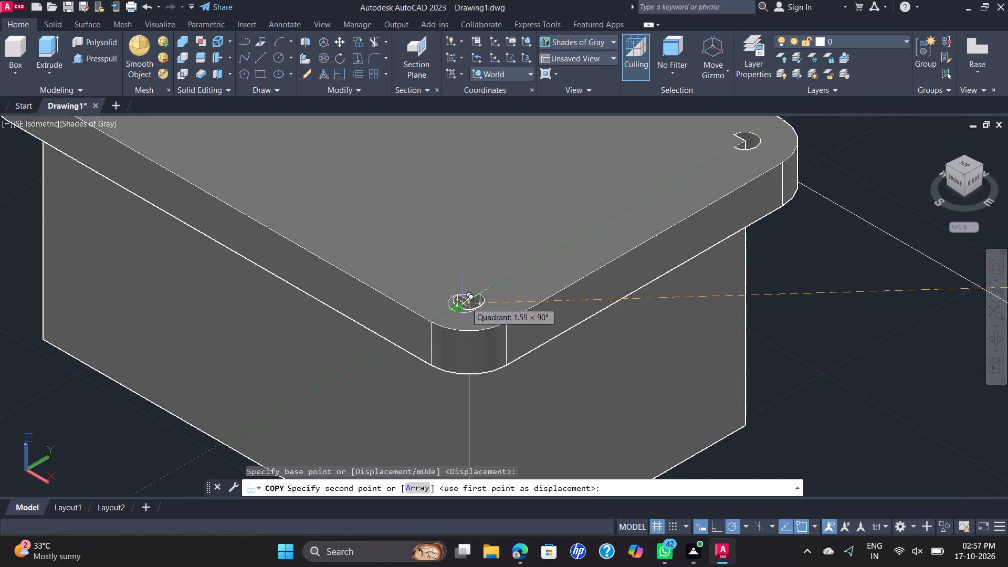
{"action": "left_click", "coordinate": [472, 299]}
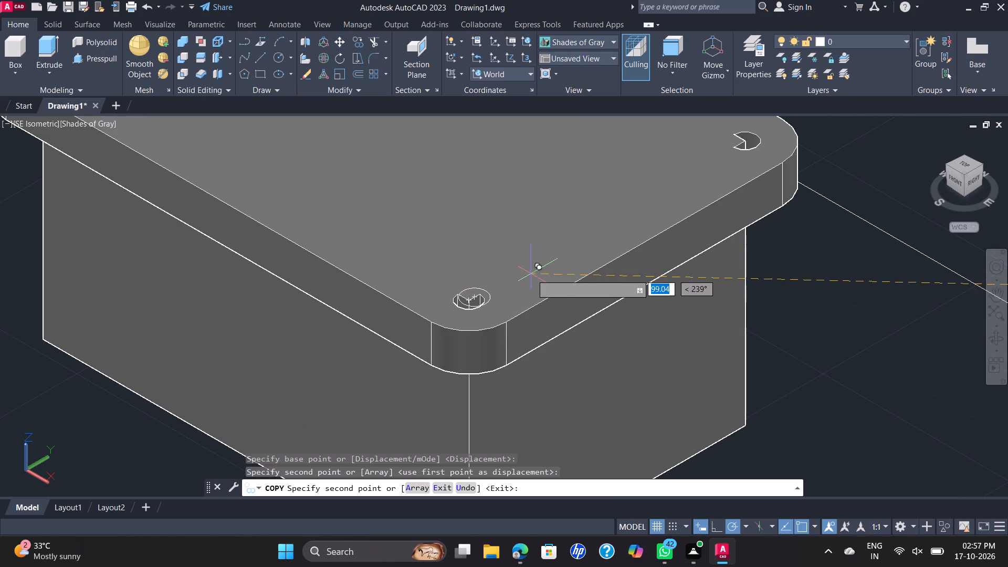
{"action": "key", "text": "ctrl+z"}
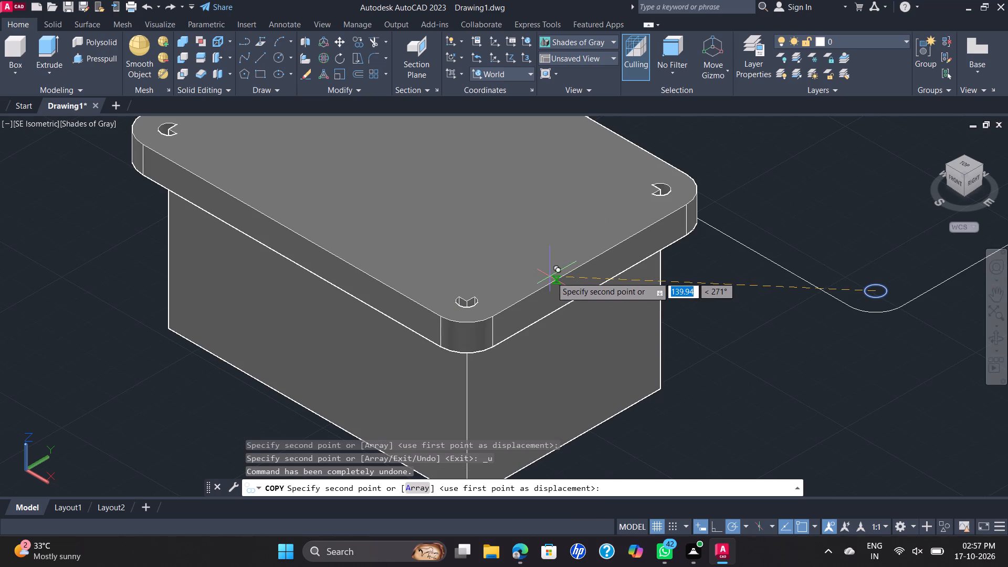
{"action": "scroll", "coordinate": [465, 301], "scroll_direction": "up", "scroll_amount": 3}
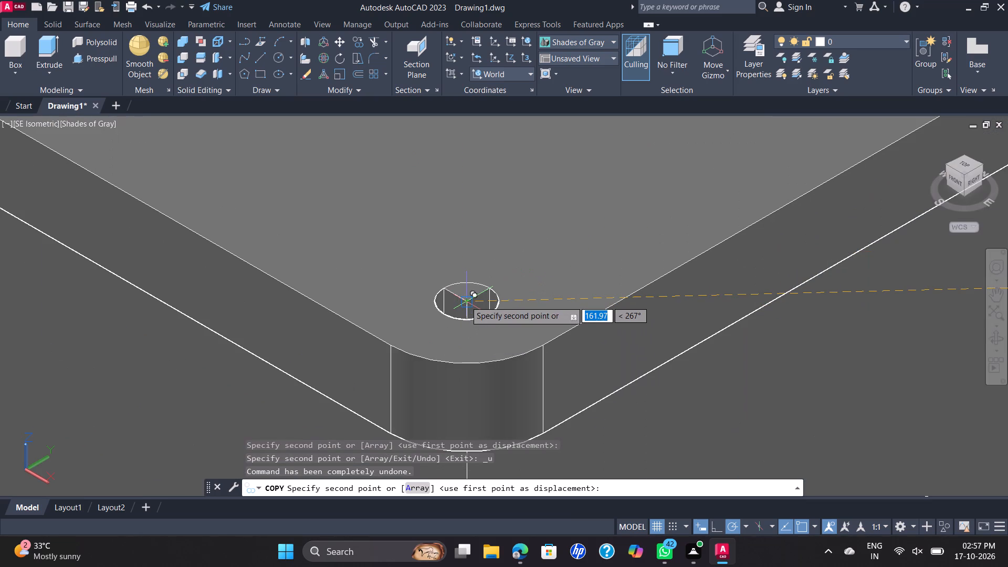
{"action": "left_click", "coordinate": [464, 301]}
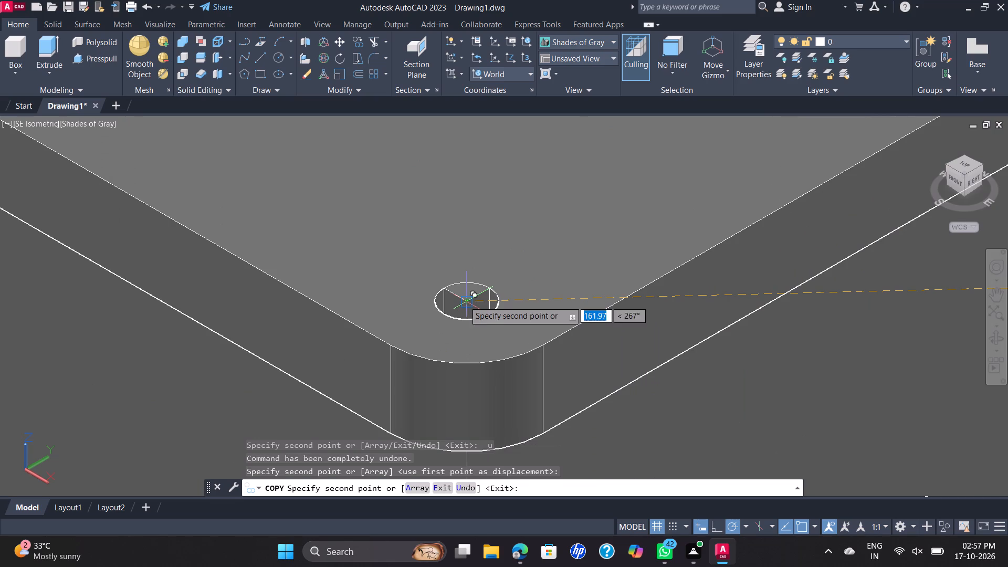
{"action": "scroll", "coordinate": [492, 294], "scroll_direction": "down", "scroll_amount": 1}
{"action": "left_click", "coordinate": [529, 278]}
{"action": "scroll", "coordinate": [530, 278], "scroll_direction": "down", "scroll_amount": 1}
{"action": "middle_click_drag", "start_coordinate": [534, 276], "coordinate": [425, 365]}
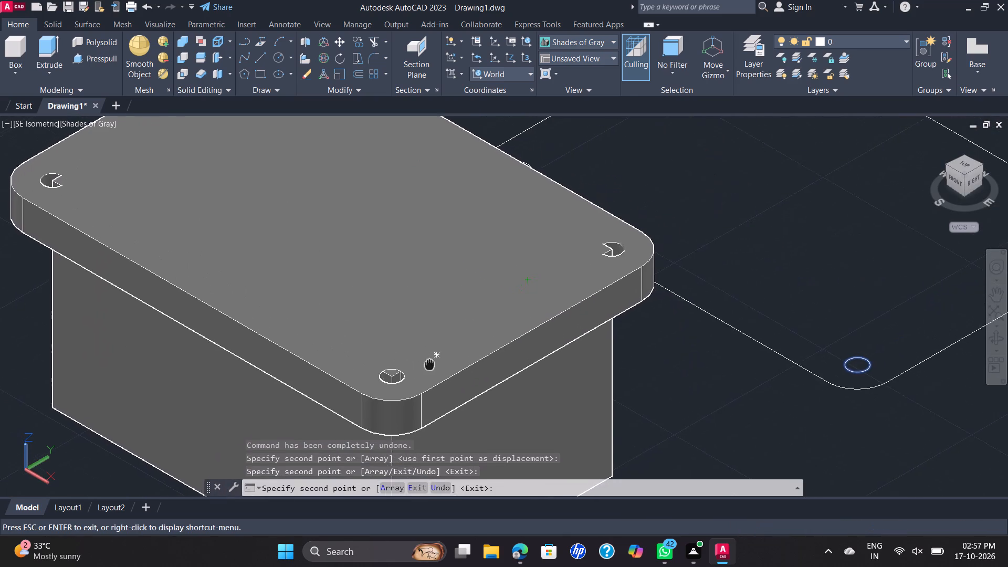
{"action": "middle_click_drag", "start_coordinate": [425, 365], "coordinate": [422, 365]}
{"action": "scroll", "coordinate": [568, 271], "scroll_direction": "up", "scroll_amount": 2}
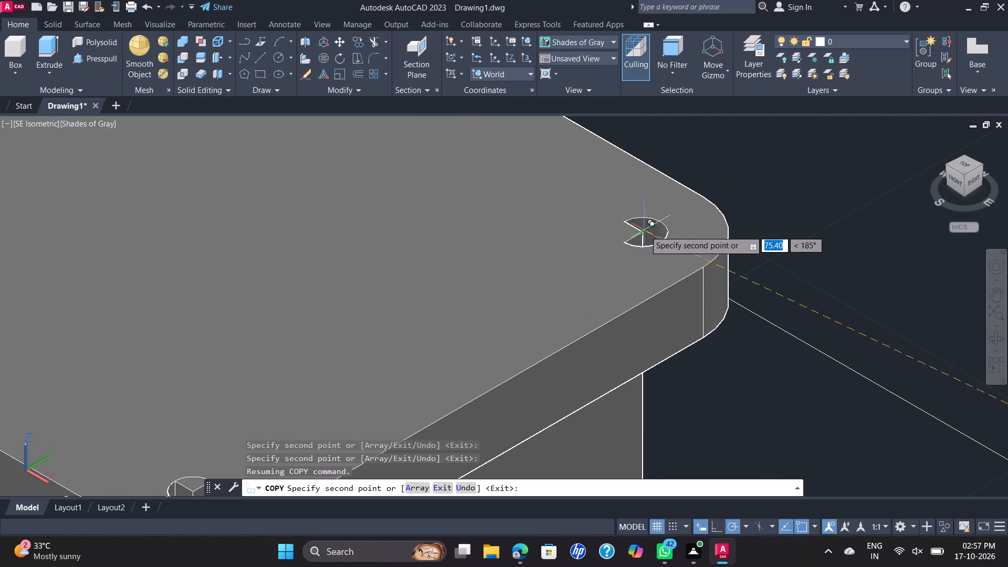
{"action": "left_click", "coordinate": [645, 231]}
Place further copies of the circle at the centres of the block plate's front-left and back-left corner holes.
{"action": "scroll", "coordinate": [557, 209], "scroll_direction": "down", "scroll_amount": 3}
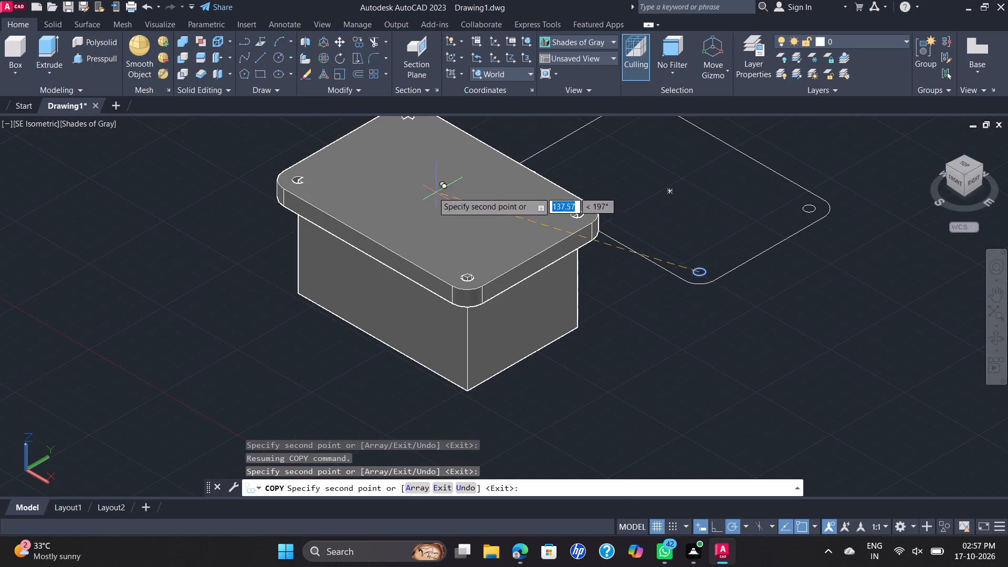
{"action": "middle_click_drag", "start_coordinate": [430, 191], "coordinate": [554, 296]}
{"action": "scroll", "coordinate": [355, 323], "scroll_direction": "up", "scroll_amount": 2}
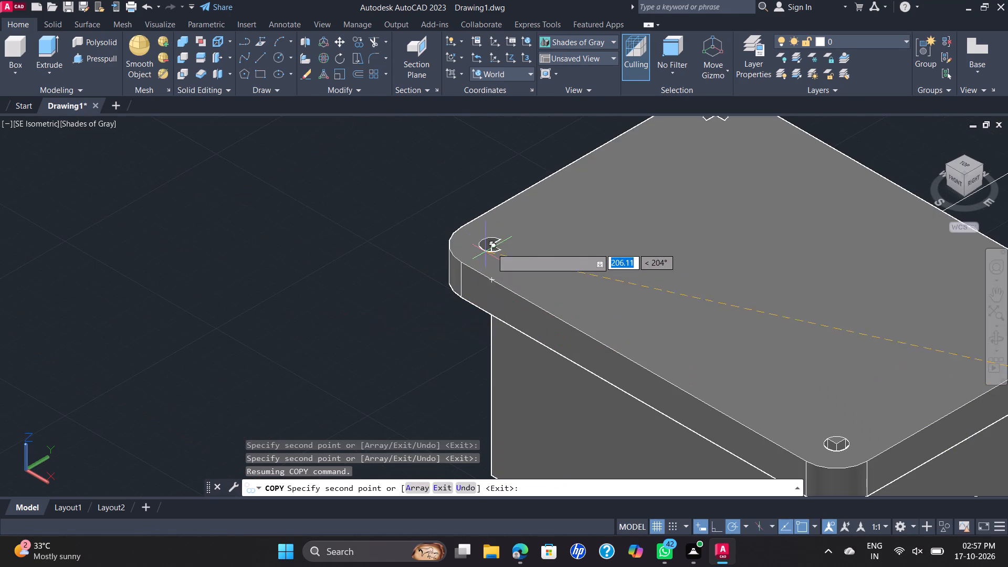
{"action": "scroll", "coordinate": [495, 246], "scroll_direction": "up", "scroll_amount": 2}
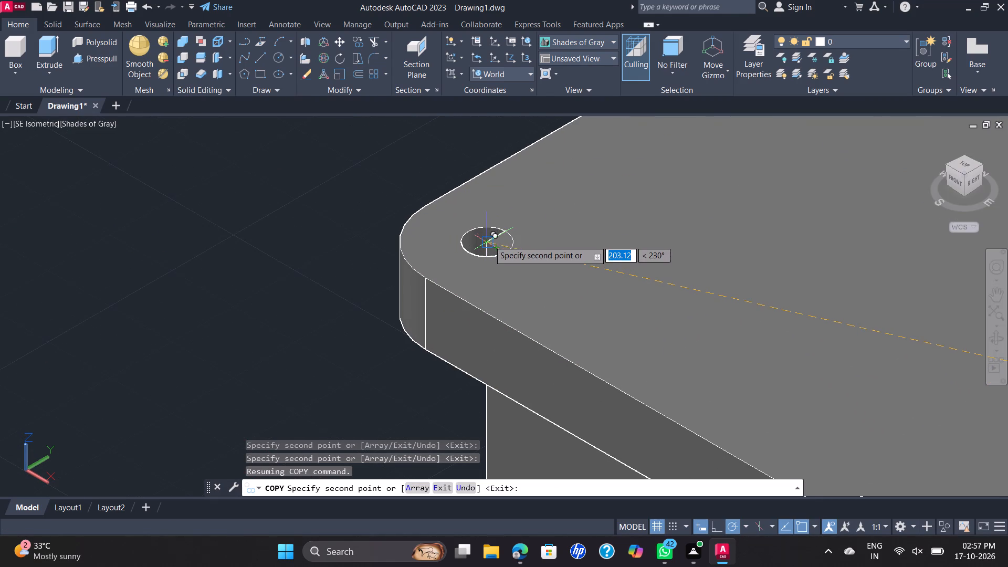
{"action": "left_click", "coordinate": [488, 239]}
{"action": "scroll", "coordinate": [573, 191], "scroll_direction": "down", "scroll_amount": 2}
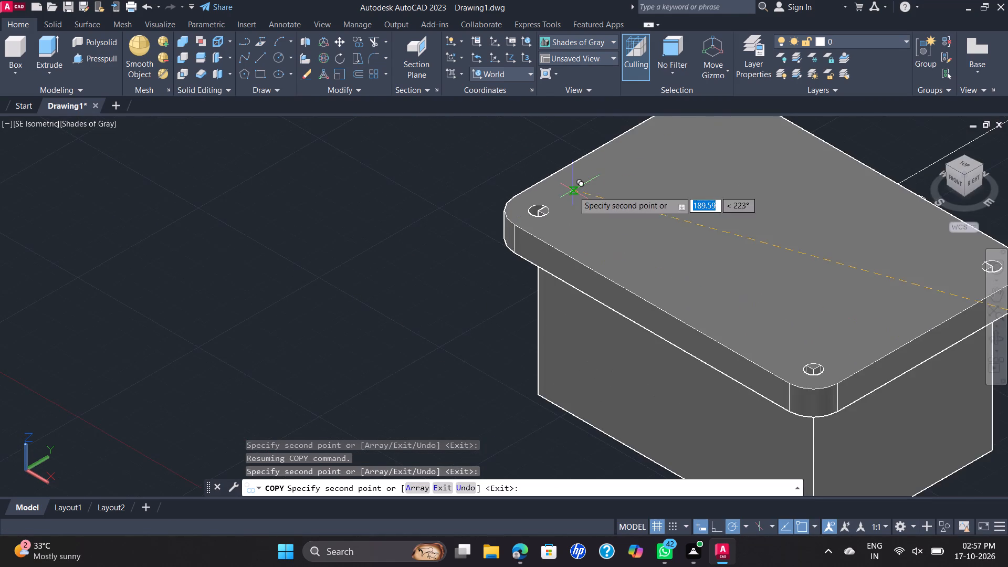
{"action": "middle_click_drag", "start_coordinate": [573, 191], "coordinate": [411, 356]}
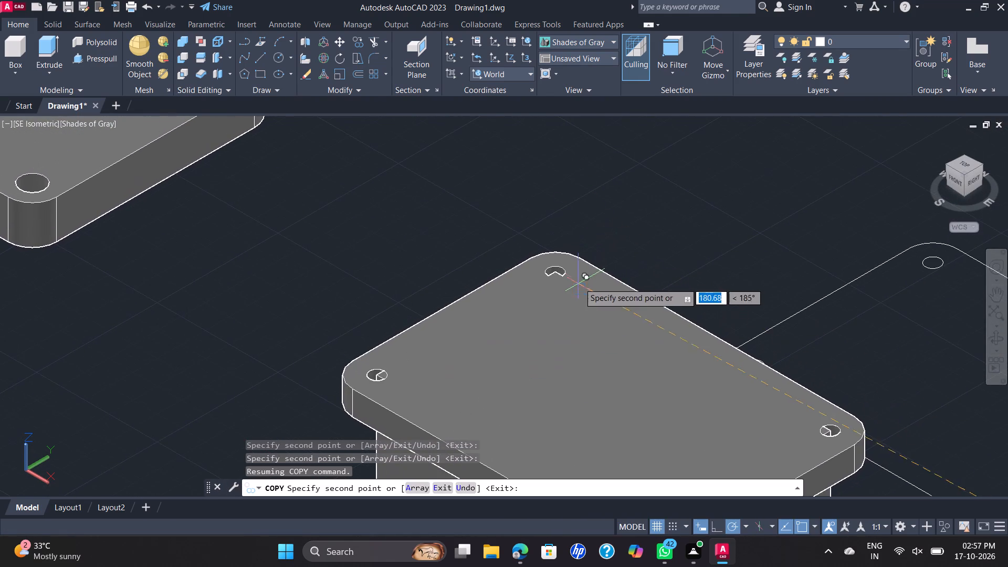
{"action": "scroll", "coordinate": [560, 273], "scroll_direction": "up", "scroll_amount": 3}
{"action": "left_click", "coordinate": [547, 266]}
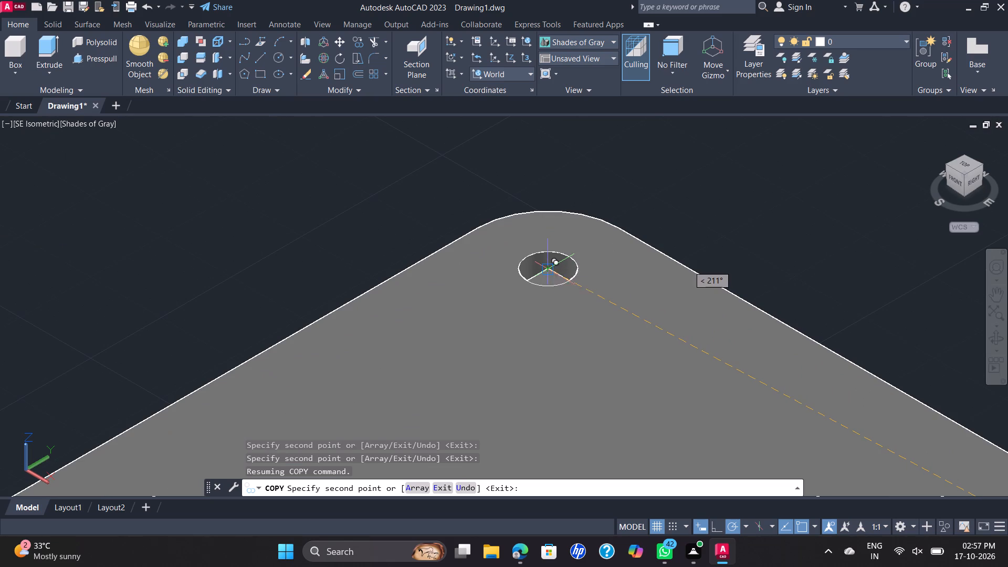
{"action": "scroll", "coordinate": [596, 241], "scroll_direction": "down", "scroll_amount": 2}
{"action": "key", "text": "Escape"}
{"action": "scroll", "coordinate": [671, 226], "scroll_direction": "down", "scroll_amount": 3}
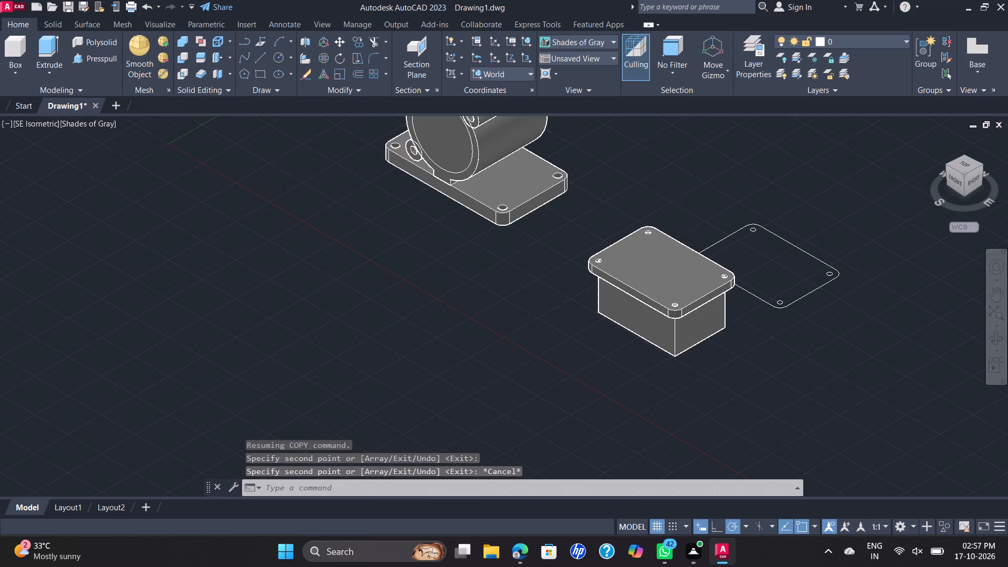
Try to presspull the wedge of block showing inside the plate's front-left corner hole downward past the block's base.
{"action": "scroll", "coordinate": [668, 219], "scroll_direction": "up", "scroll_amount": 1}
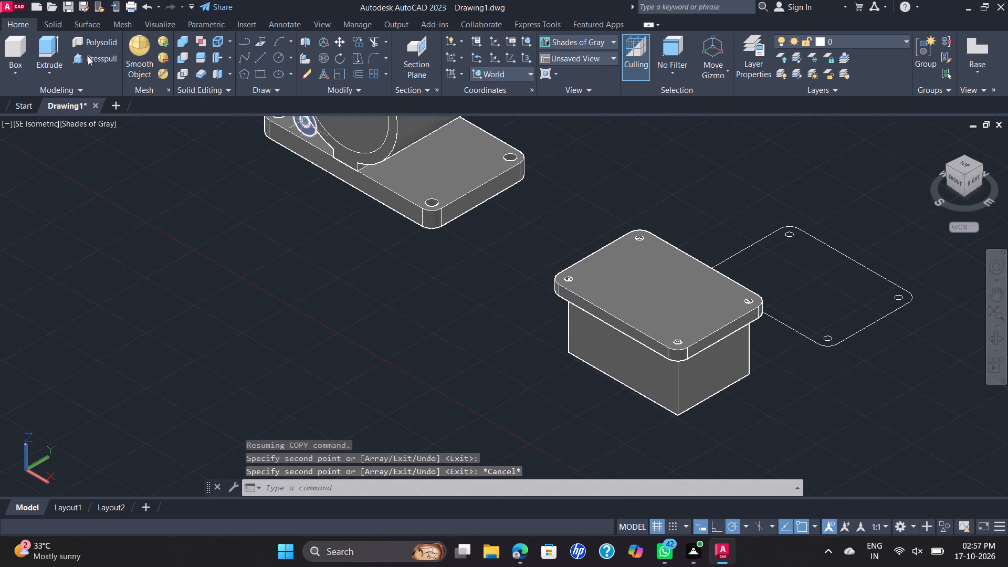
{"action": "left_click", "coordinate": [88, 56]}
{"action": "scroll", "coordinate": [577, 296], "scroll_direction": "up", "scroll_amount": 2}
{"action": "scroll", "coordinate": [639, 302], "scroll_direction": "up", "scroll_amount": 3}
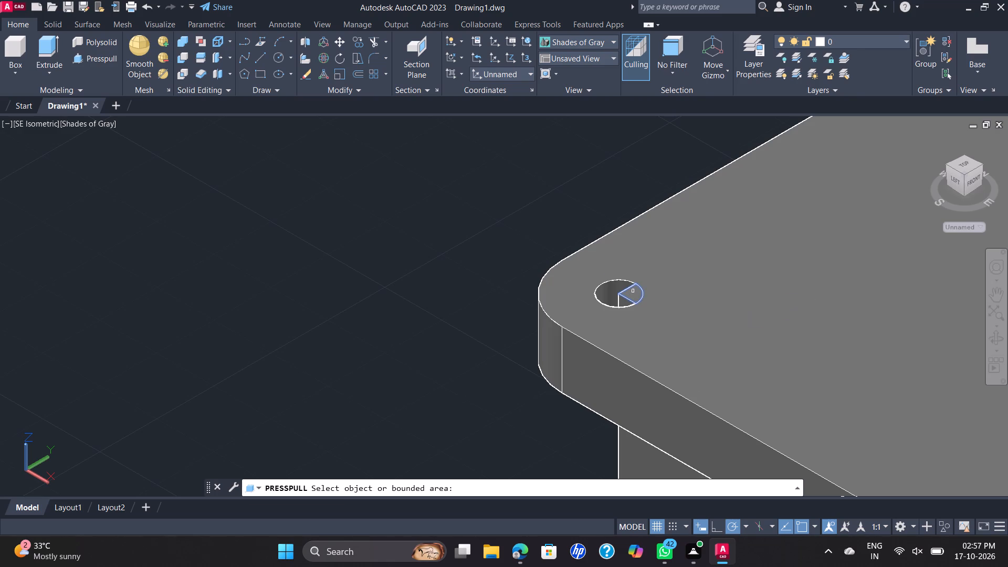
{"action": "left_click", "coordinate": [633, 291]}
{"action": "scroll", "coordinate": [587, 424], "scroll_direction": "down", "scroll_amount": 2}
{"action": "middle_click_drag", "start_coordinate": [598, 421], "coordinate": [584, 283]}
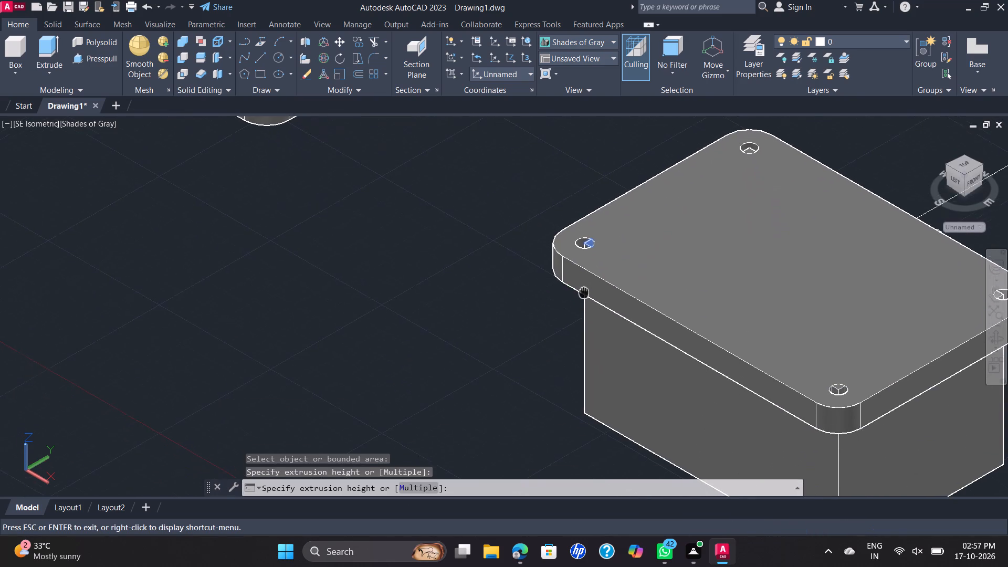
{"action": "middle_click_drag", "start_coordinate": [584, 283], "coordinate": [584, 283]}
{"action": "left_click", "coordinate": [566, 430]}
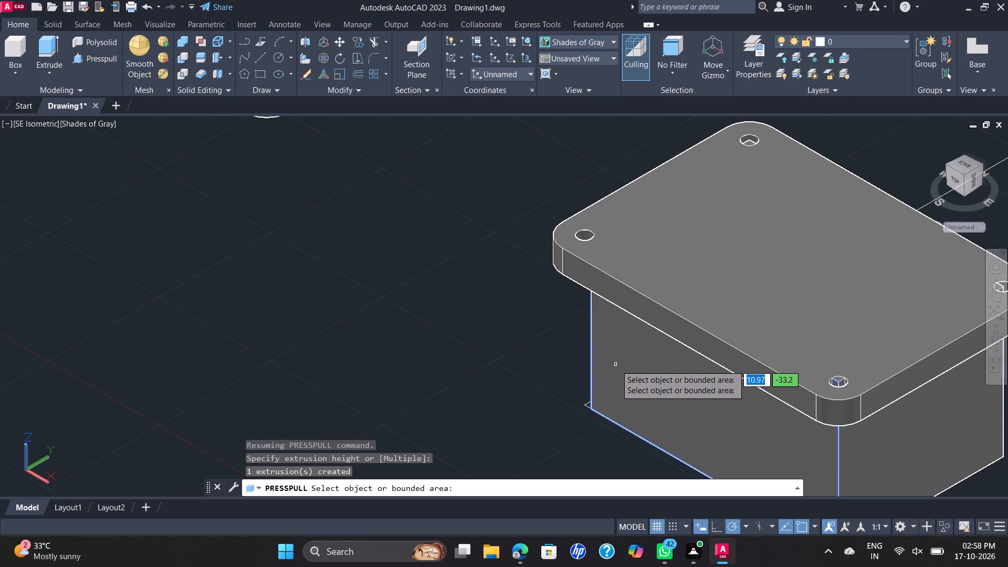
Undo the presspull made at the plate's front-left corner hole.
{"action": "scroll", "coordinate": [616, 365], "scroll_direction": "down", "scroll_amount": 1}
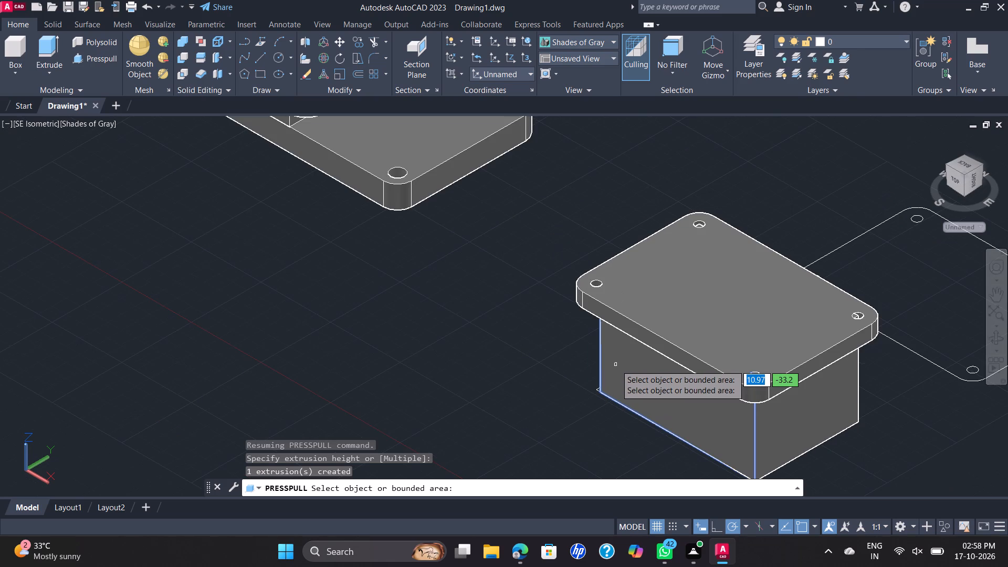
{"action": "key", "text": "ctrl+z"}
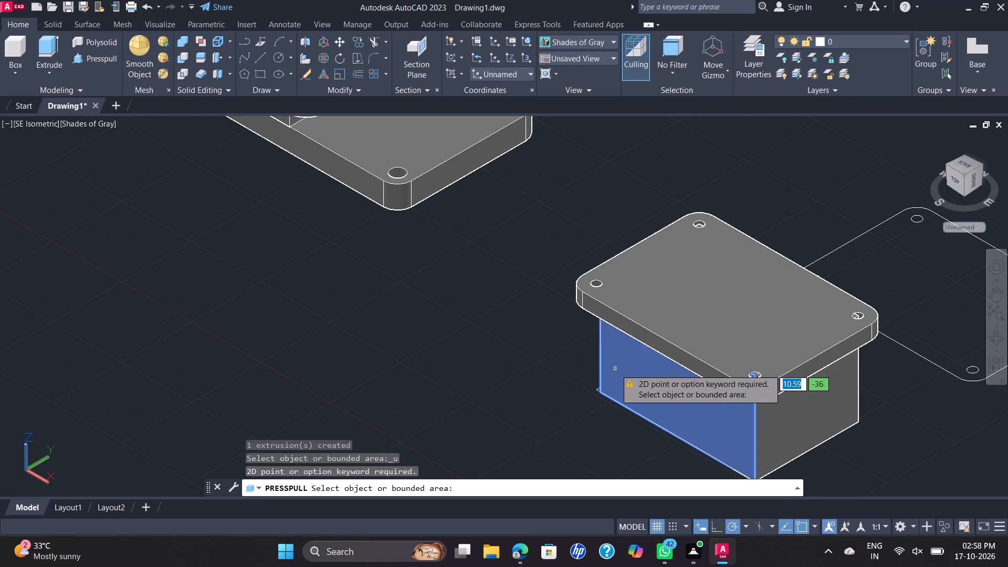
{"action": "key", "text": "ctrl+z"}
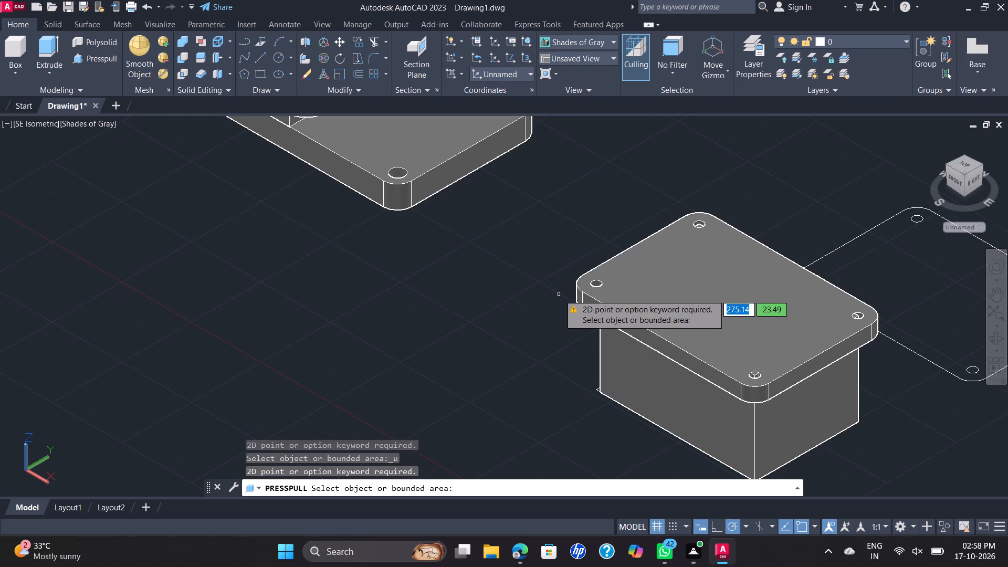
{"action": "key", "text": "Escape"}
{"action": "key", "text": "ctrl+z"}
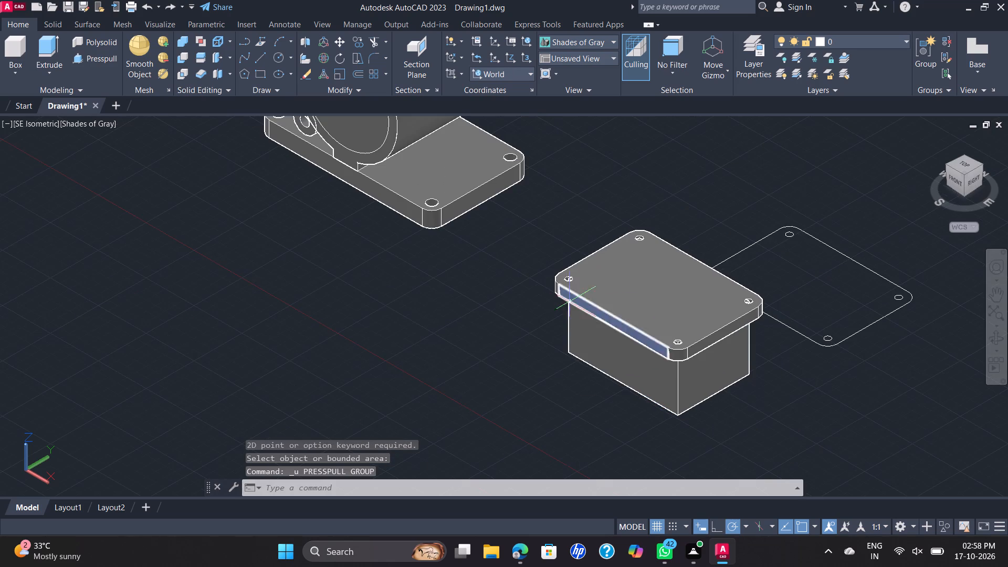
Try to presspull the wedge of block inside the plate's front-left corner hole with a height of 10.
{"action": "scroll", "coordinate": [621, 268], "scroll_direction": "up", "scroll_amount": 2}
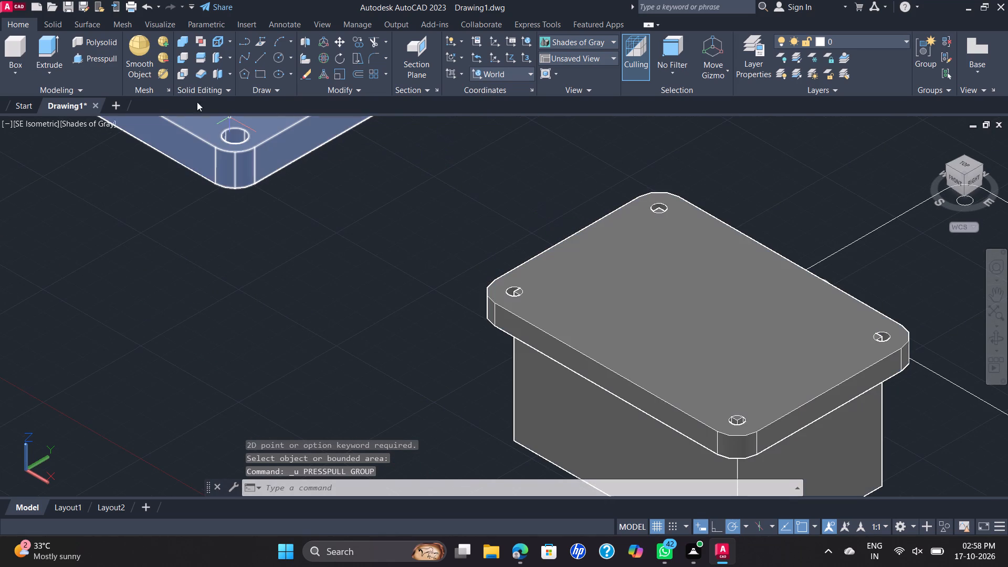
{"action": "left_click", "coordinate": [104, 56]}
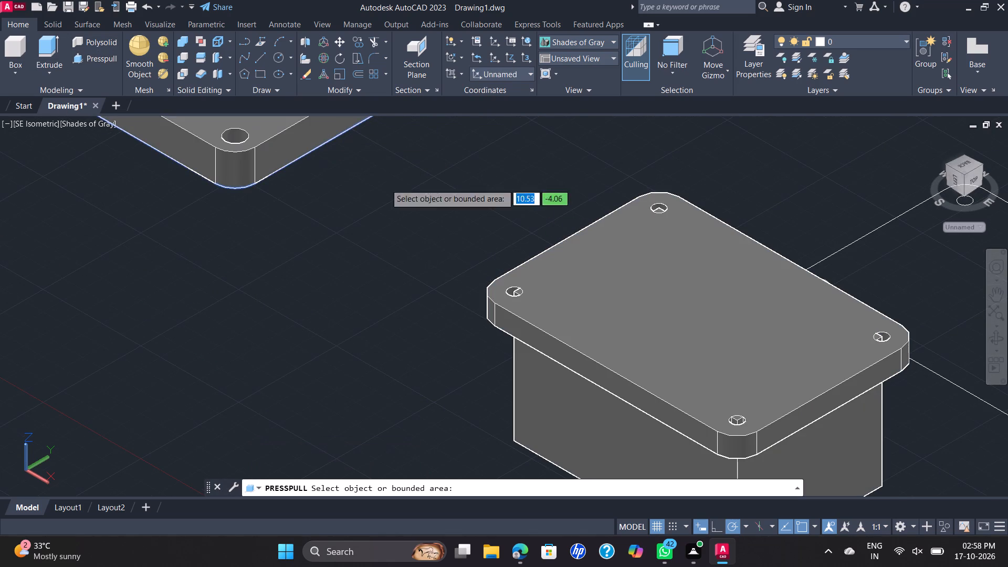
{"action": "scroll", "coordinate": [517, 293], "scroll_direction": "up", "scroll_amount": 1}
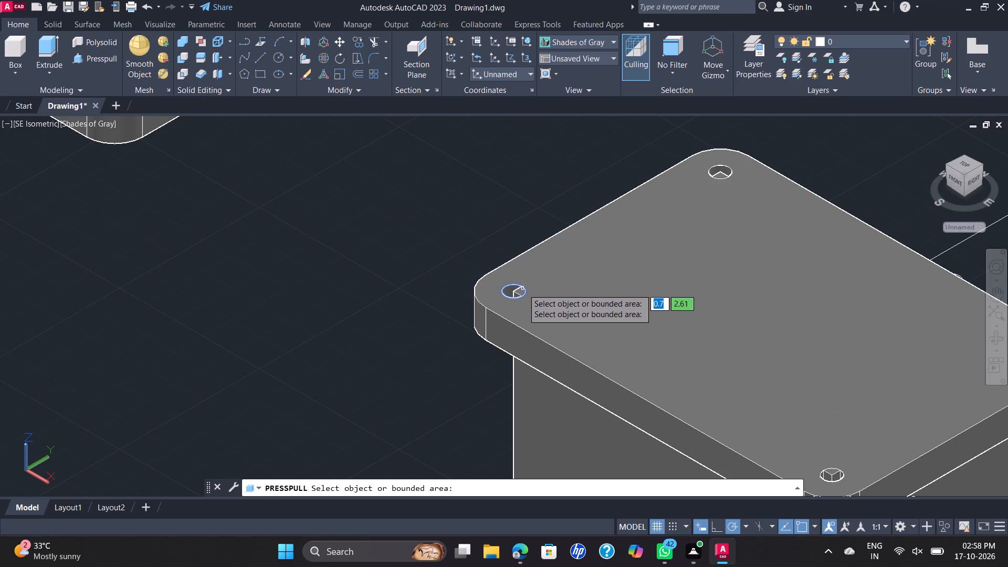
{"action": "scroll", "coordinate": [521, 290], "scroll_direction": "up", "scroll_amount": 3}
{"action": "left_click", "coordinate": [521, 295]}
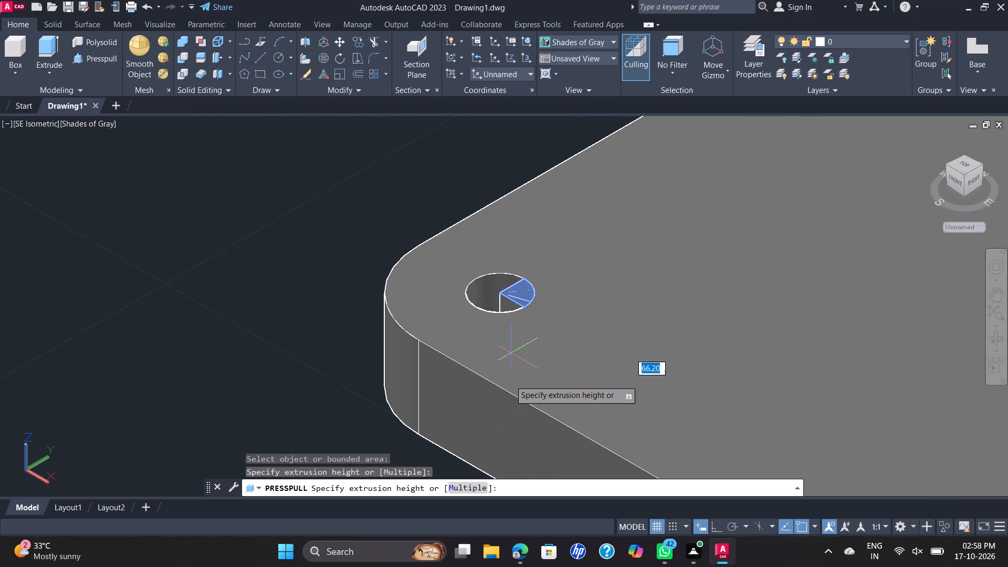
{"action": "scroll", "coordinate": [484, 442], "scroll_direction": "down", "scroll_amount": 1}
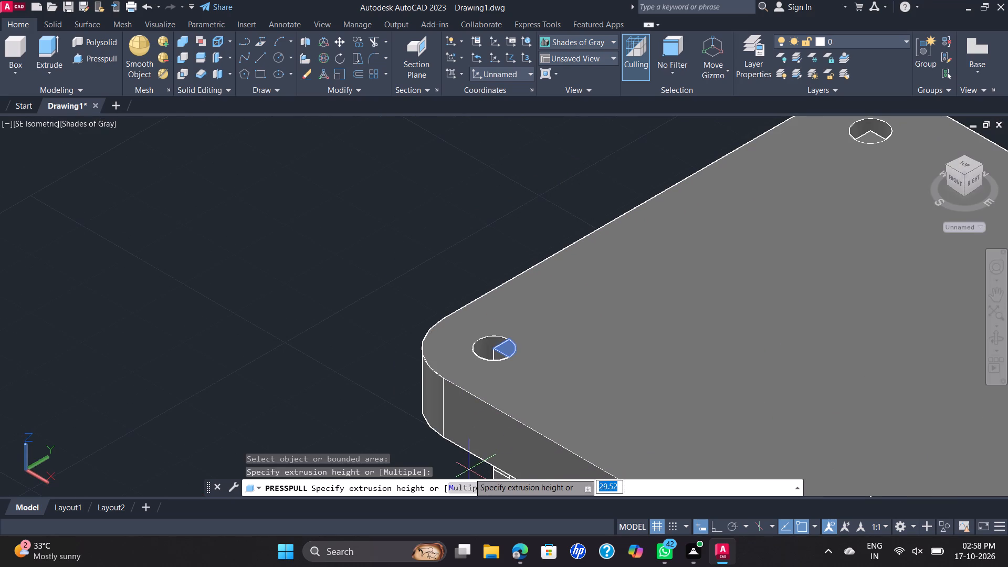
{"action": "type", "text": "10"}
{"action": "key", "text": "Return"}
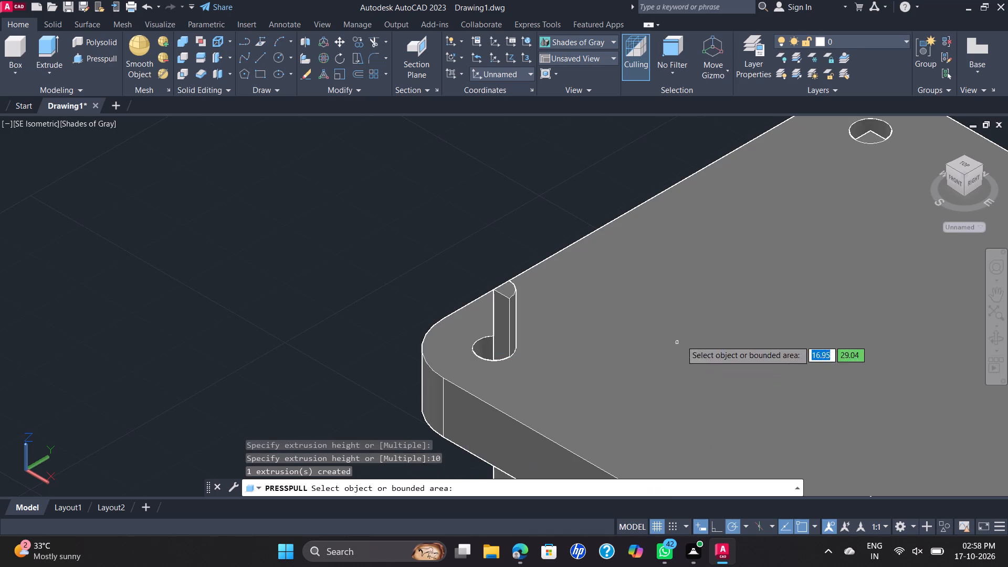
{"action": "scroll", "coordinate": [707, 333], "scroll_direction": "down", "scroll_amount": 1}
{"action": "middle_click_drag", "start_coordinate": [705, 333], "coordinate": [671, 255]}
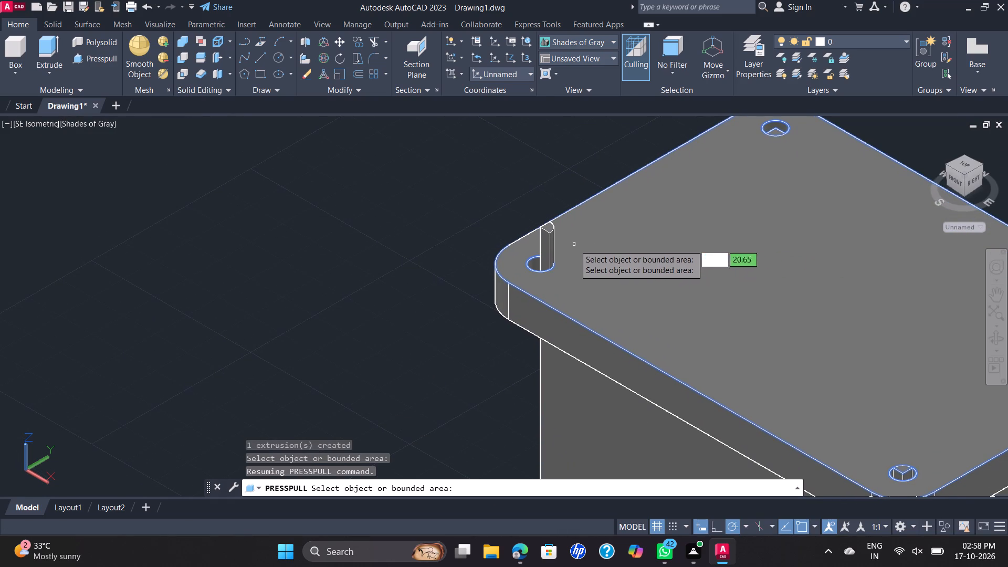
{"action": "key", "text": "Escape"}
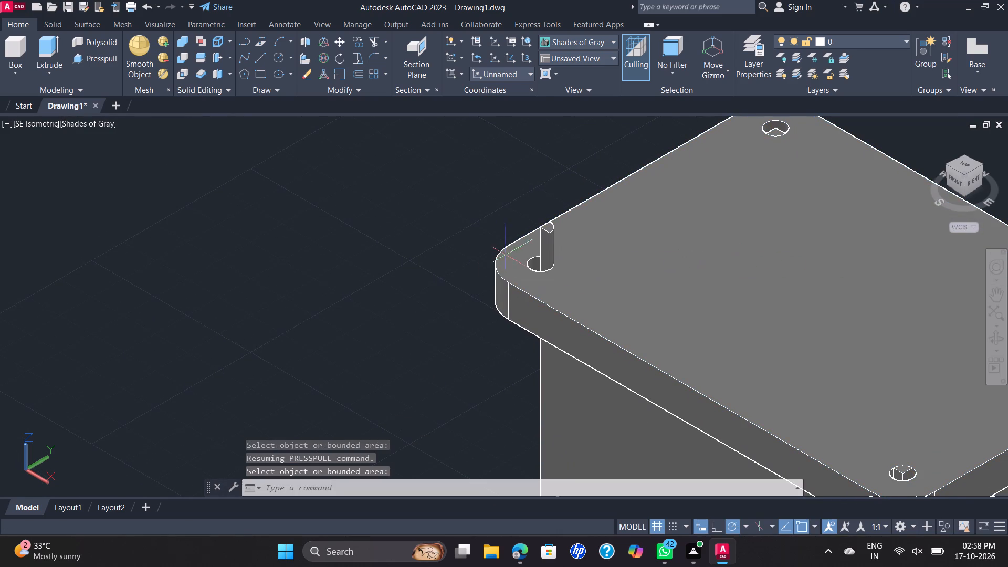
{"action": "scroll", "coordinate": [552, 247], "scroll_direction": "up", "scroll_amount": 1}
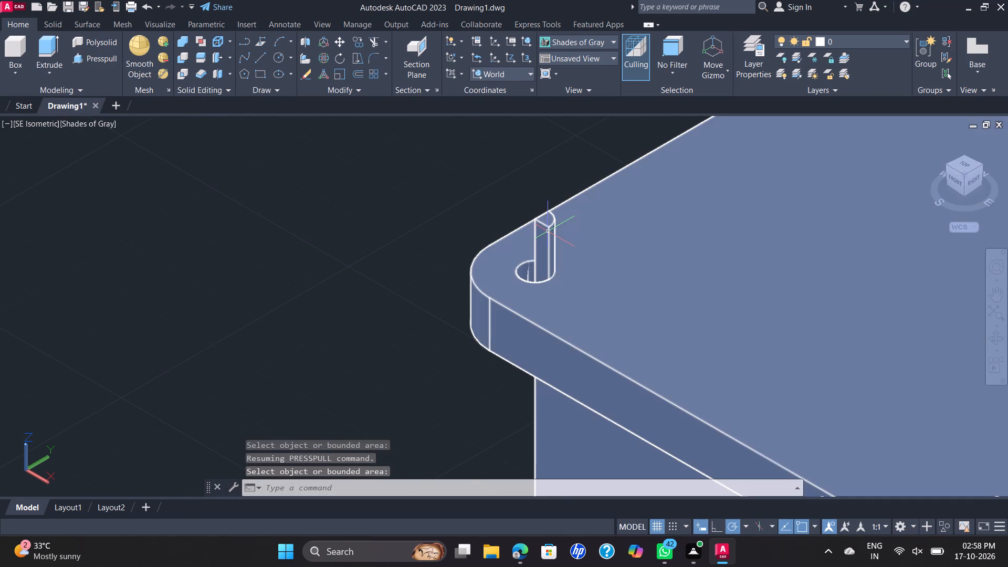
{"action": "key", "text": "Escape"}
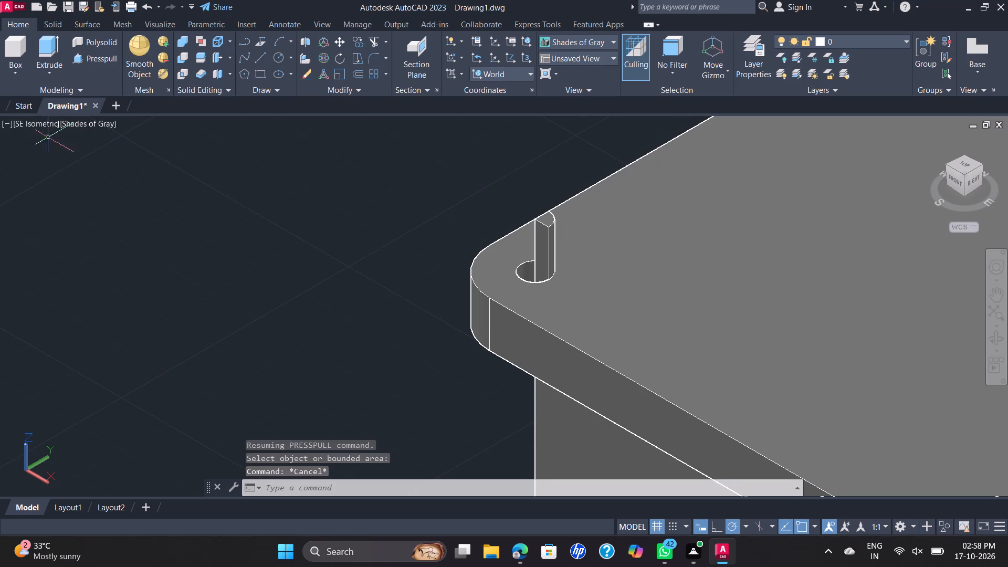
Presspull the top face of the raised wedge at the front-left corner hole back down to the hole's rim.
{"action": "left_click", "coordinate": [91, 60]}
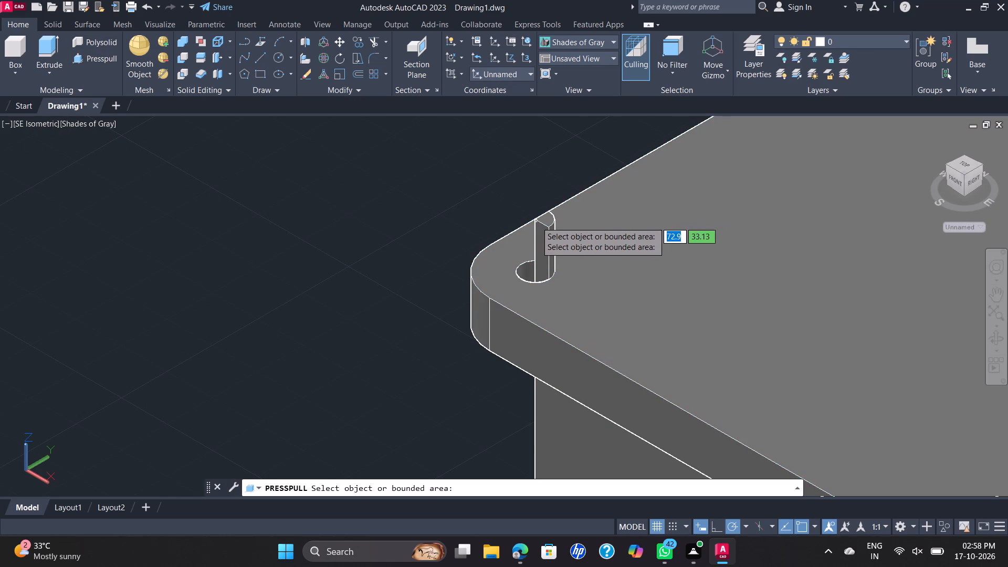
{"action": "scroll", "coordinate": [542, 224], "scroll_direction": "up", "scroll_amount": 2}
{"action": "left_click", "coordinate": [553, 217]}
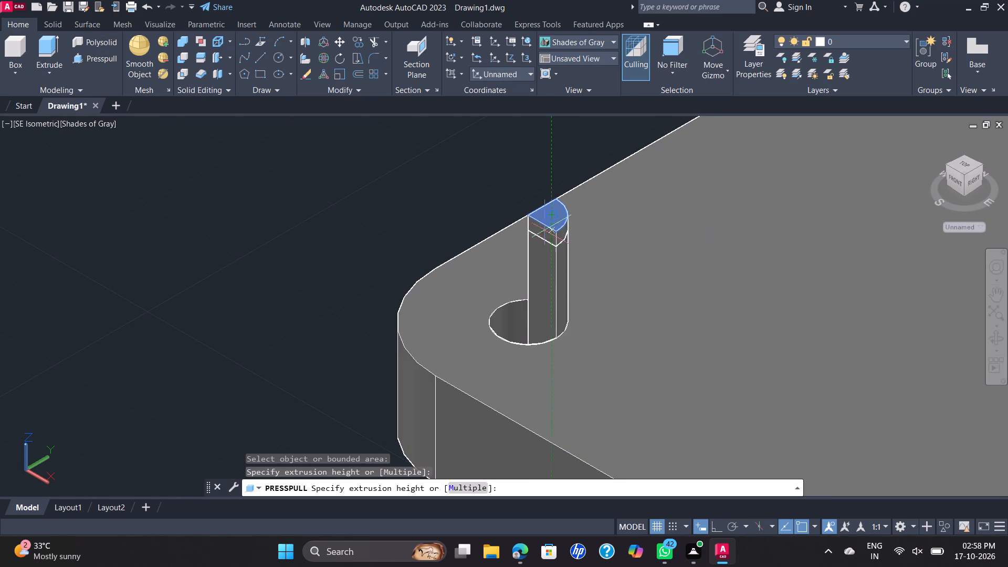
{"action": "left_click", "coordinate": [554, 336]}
Presspull the wedge inside the plate's front-left corner hole down to the plate's bottom edge.
{"action": "left_click", "coordinate": [562, 320]}
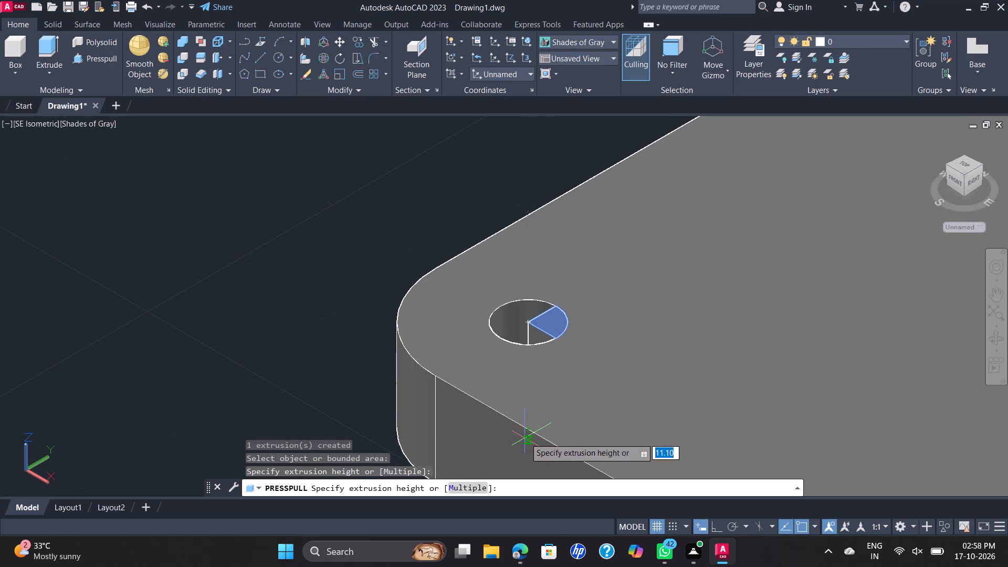
{"action": "middle_click_drag", "start_coordinate": [527, 435], "coordinate": [535, 293]}
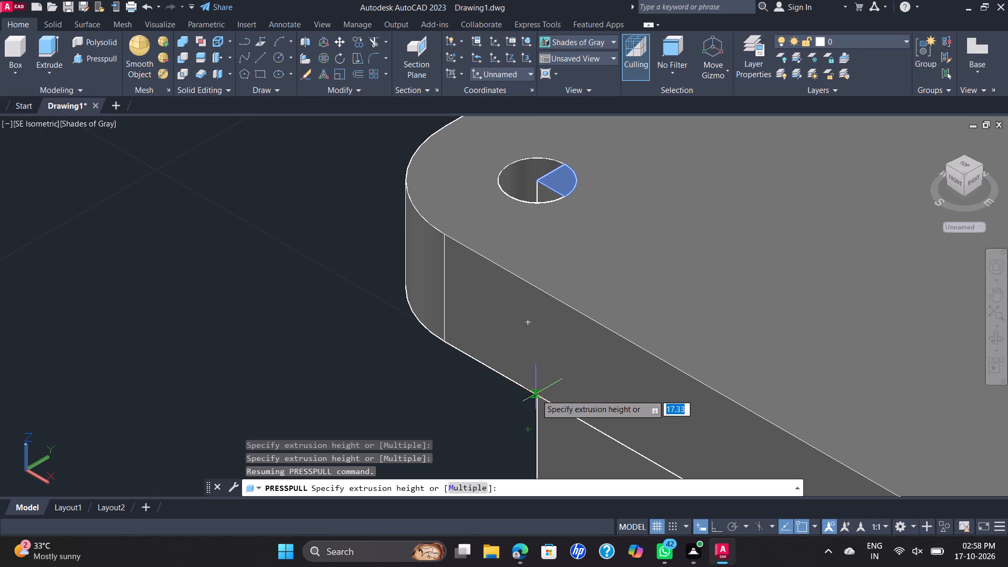
{"action": "left_click", "coordinate": [537, 395]}
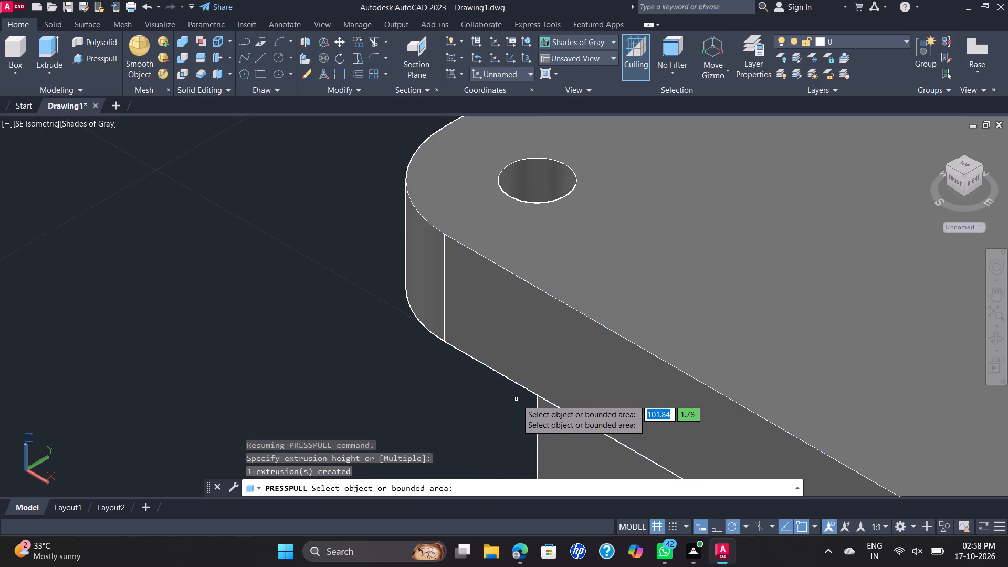
Presspull the wedge of block inside the plate's front-right corner hole down to the plate's bottom edge.
{"action": "middle_click_drag", "start_coordinate": [514, 398], "coordinate": [574, 308], "text": "shift"}
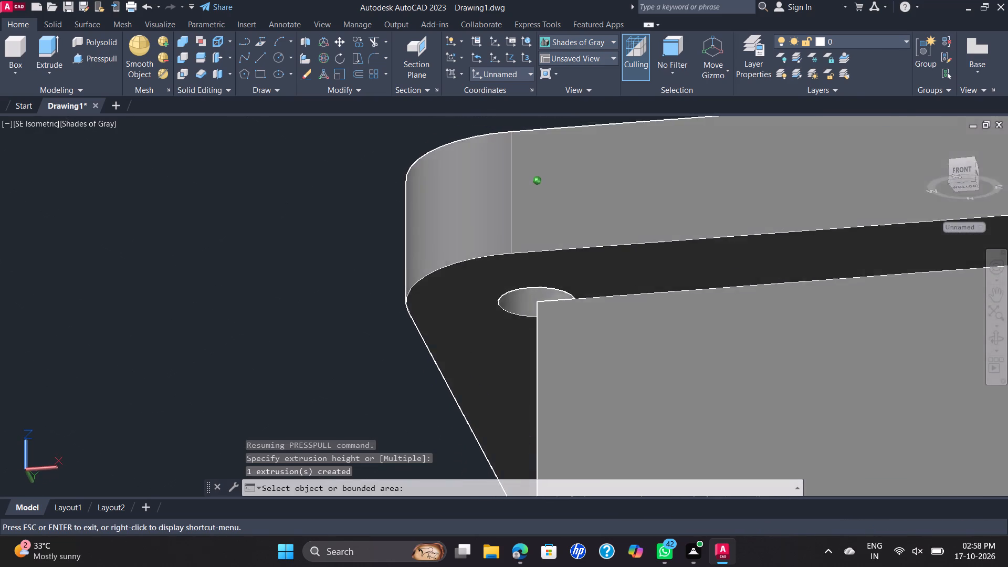
{"action": "middle_click_drag", "start_coordinate": [574, 308], "coordinate": [539, 362], "text": "shift"}
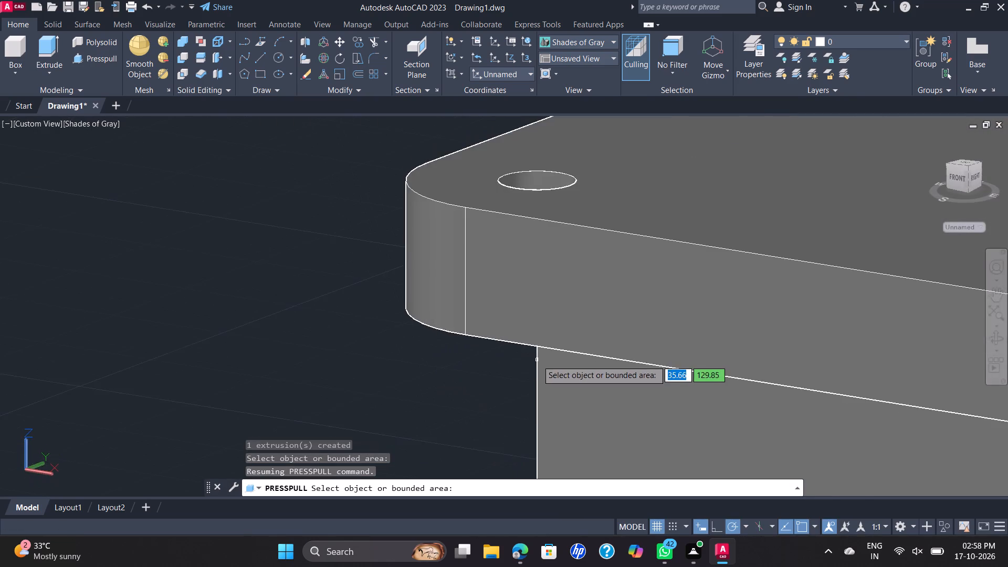
{"action": "scroll", "coordinate": [537, 360], "scroll_direction": "down", "scroll_amount": 3, "text": "shift"}
{"action": "scroll", "coordinate": [591, 331], "scroll_direction": "down", "scroll_amount": 1}
{"action": "middle_click_drag", "start_coordinate": [697, 325], "coordinate": [617, 319]}
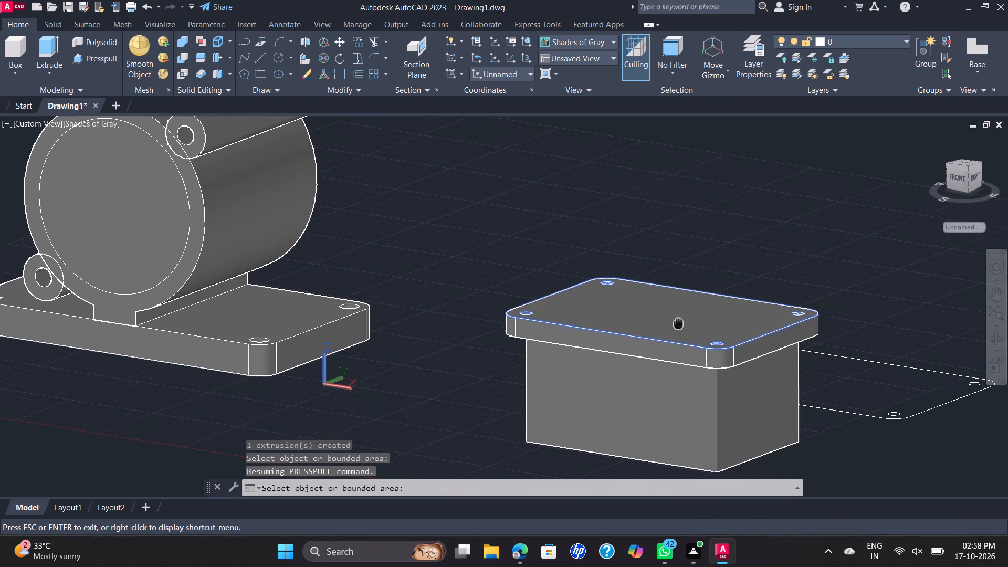
{"action": "middle_click_drag", "start_coordinate": [617, 319], "coordinate": [487, 360]}
{"action": "scroll", "coordinate": [519, 380], "scroll_direction": "up", "scroll_amount": 2}
{"action": "scroll", "coordinate": [574, 391], "scroll_direction": "up", "scroll_amount": 2}
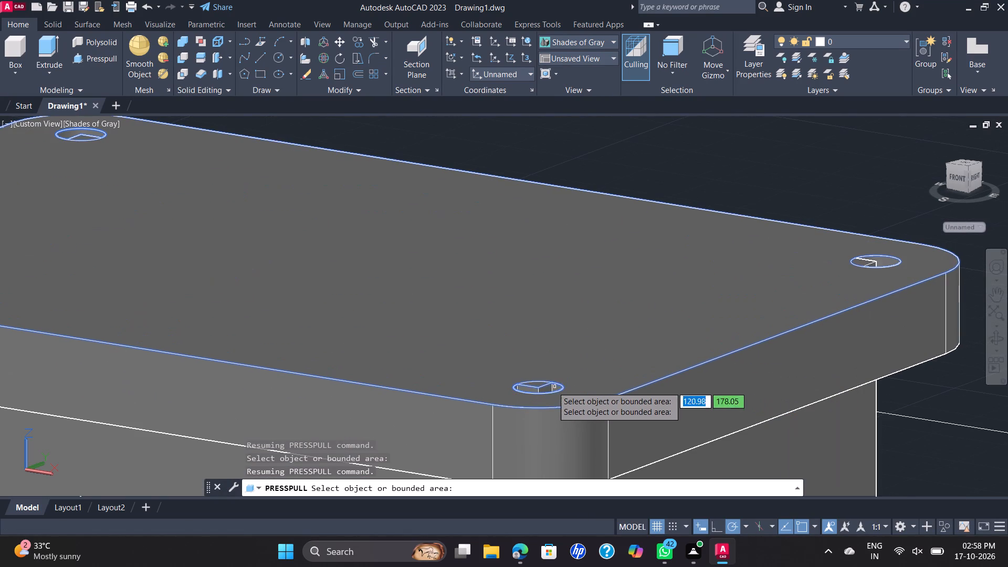
{"action": "left_click", "coordinate": [540, 385]}
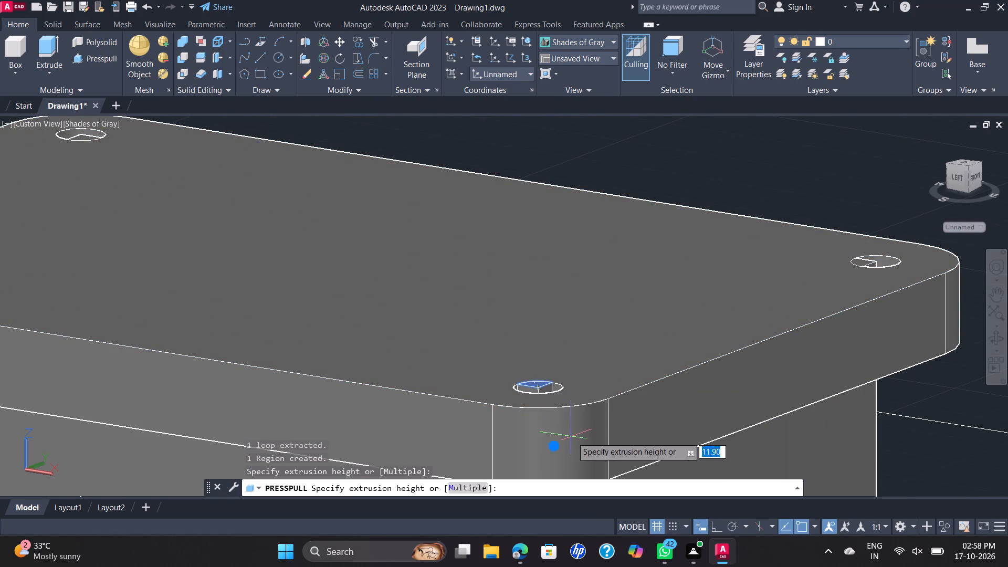
{"action": "middle_click_drag", "start_coordinate": [572, 437], "coordinate": [570, 331]}
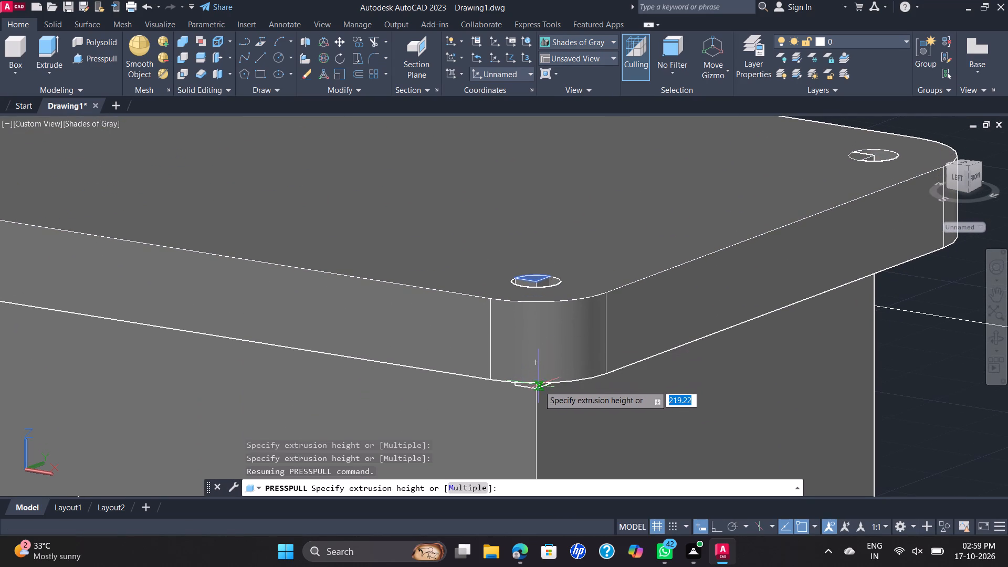
{"action": "scroll", "coordinate": [535, 384], "scroll_direction": "up", "scroll_amount": 1}
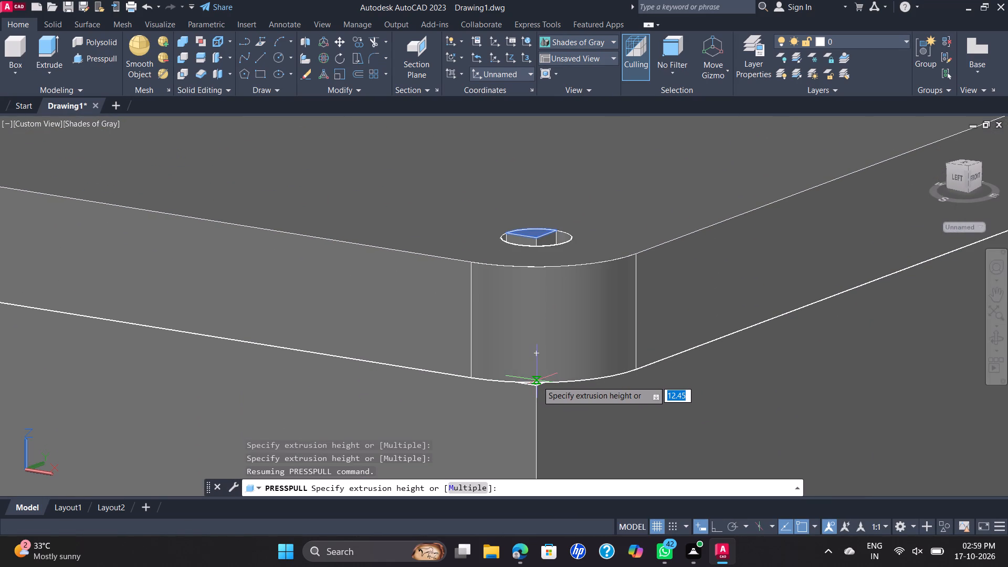
{"action": "left_click", "coordinate": [636, 369]}
Presspull the wedge of block inside the plate's back-right corner hole down to the plate's bottom edge.
{"action": "scroll", "coordinate": [689, 312], "scroll_direction": "down", "scroll_amount": 1}
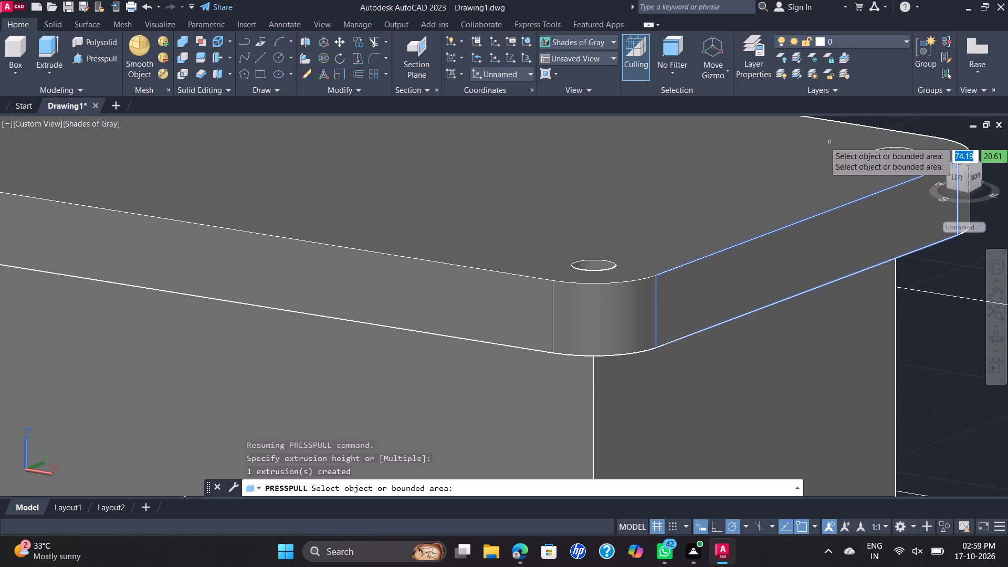
{"action": "scroll", "coordinate": [885, 155], "scroll_direction": "up", "scroll_amount": 1}
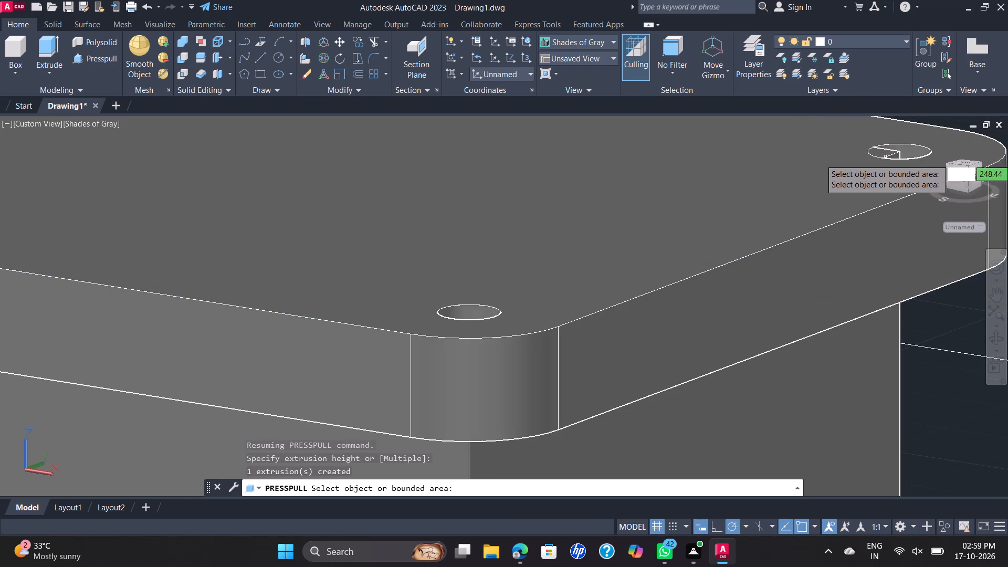
{"action": "left_click", "coordinate": [888, 151]}
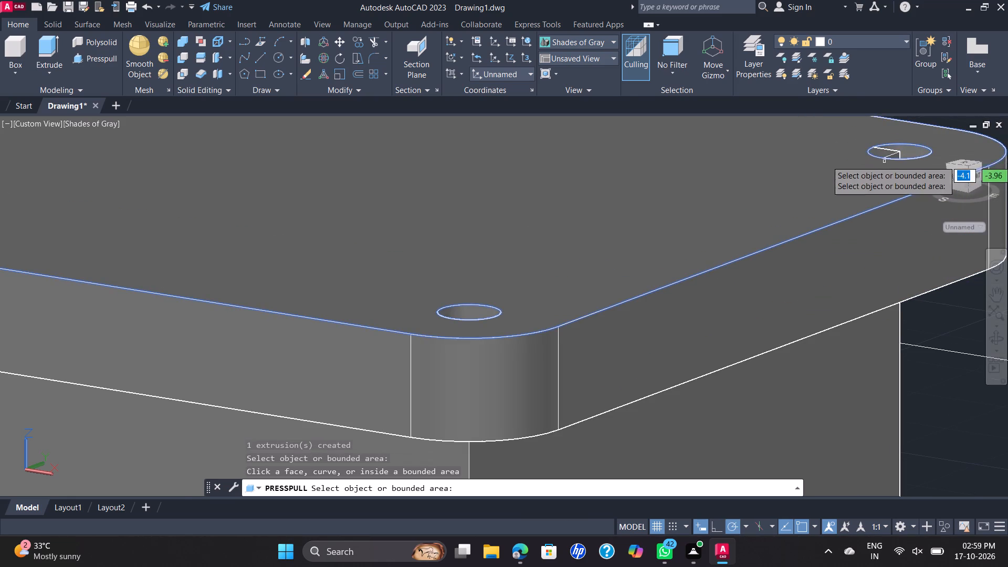
{"action": "scroll", "coordinate": [886, 151], "scroll_direction": "up", "scroll_amount": 1}
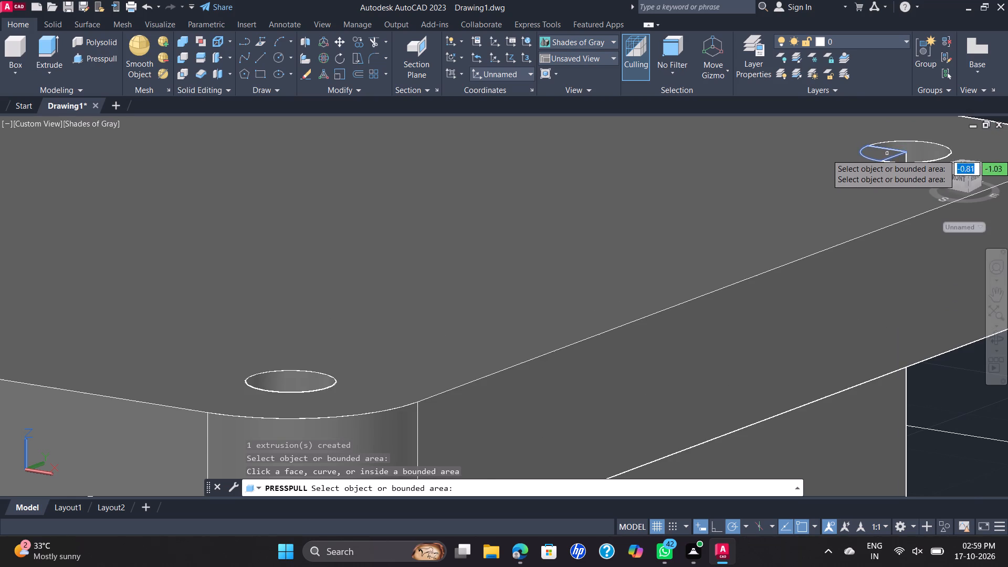
{"action": "left_click", "coordinate": [887, 154]}
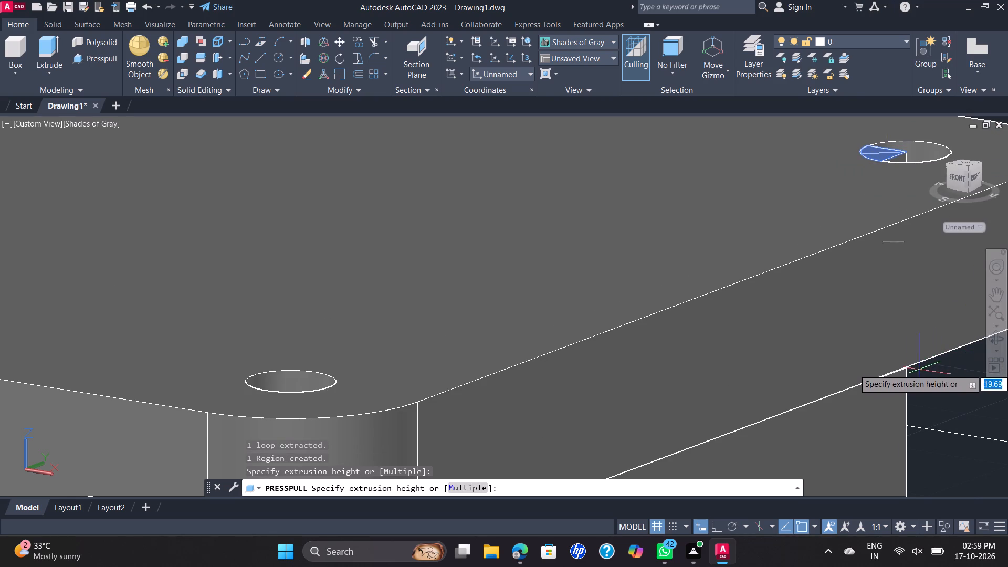
{"action": "scroll", "coordinate": [918, 360], "scroll_direction": "down", "scroll_amount": 2}
{"action": "middle_click_drag", "start_coordinate": [919, 360], "coordinate": [704, 390]}
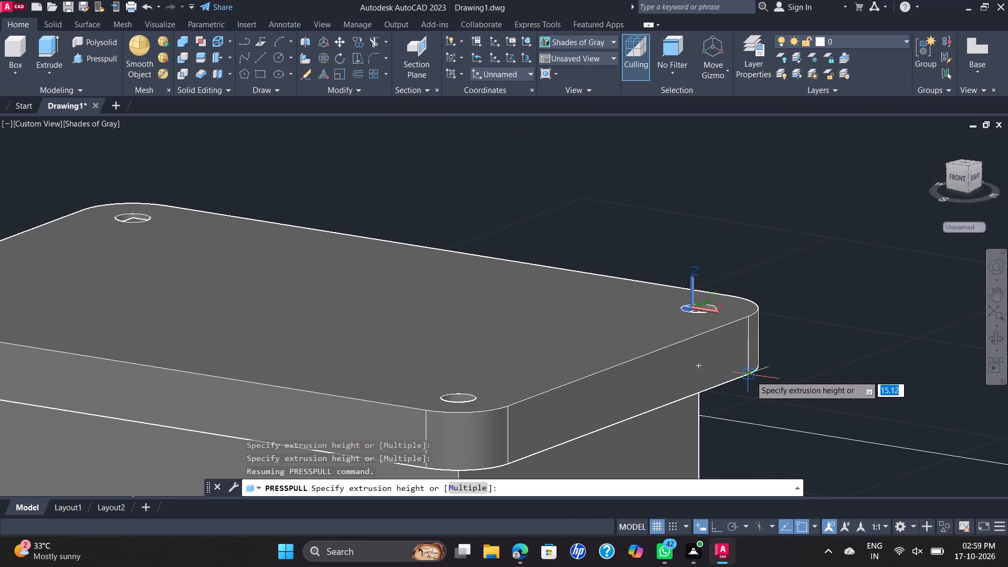
{"action": "left_click", "coordinate": [750, 374]}
Presspull the wedge of block inside the plate's back-left corner hole down to the plate's bottom edge.
{"action": "middle_click_drag", "start_coordinate": [376, 233], "coordinate": [548, 308]}
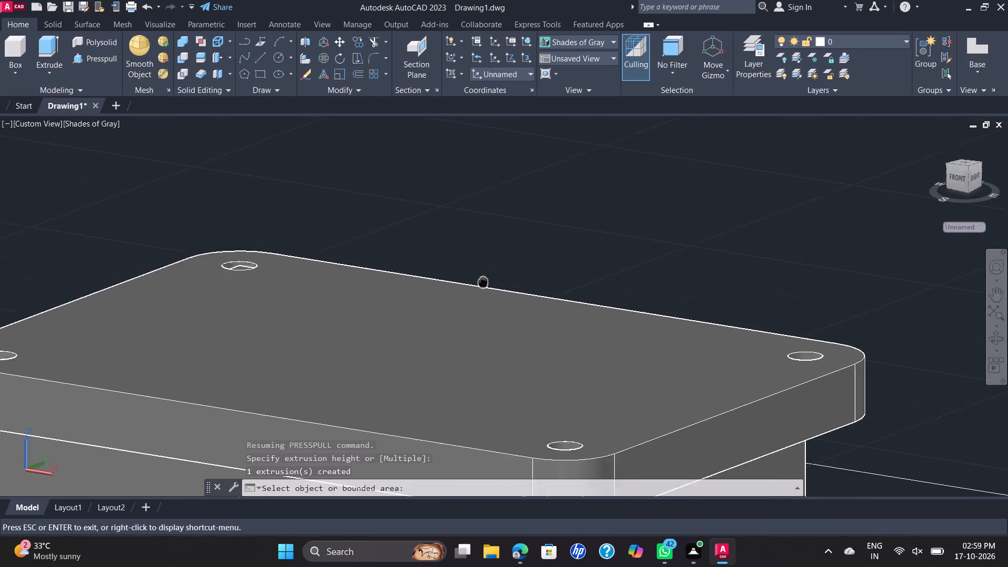
{"action": "middle_click_drag", "start_coordinate": [548, 308], "coordinate": [654, 370]}
{"action": "middle_click_drag", "start_coordinate": [640, 346], "coordinate": [656, 380], "text": "shift"}
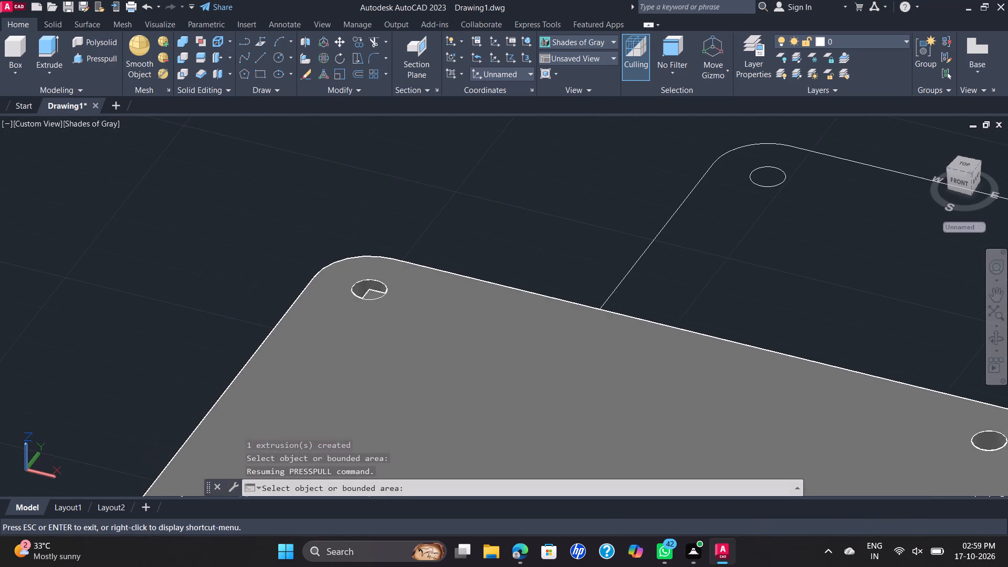
{"action": "middle_click_drag", "start_coordinate": [419, 313], "coordinate": [458, 335], "text": "shift"}
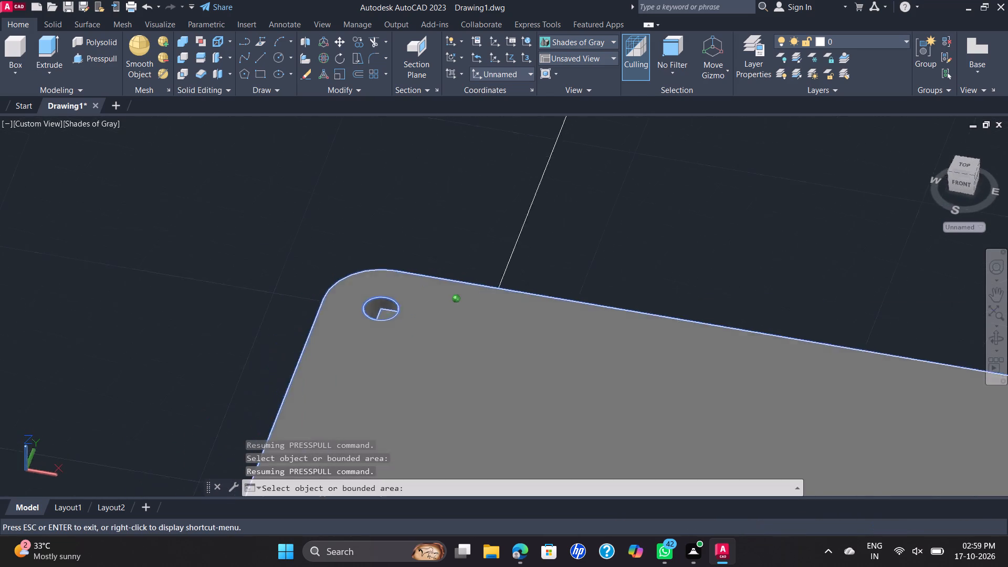
{"action": "middle_click_drag", "start_coordinate": [458, 335], "coordinate": [560, 319], "text": "shift"}
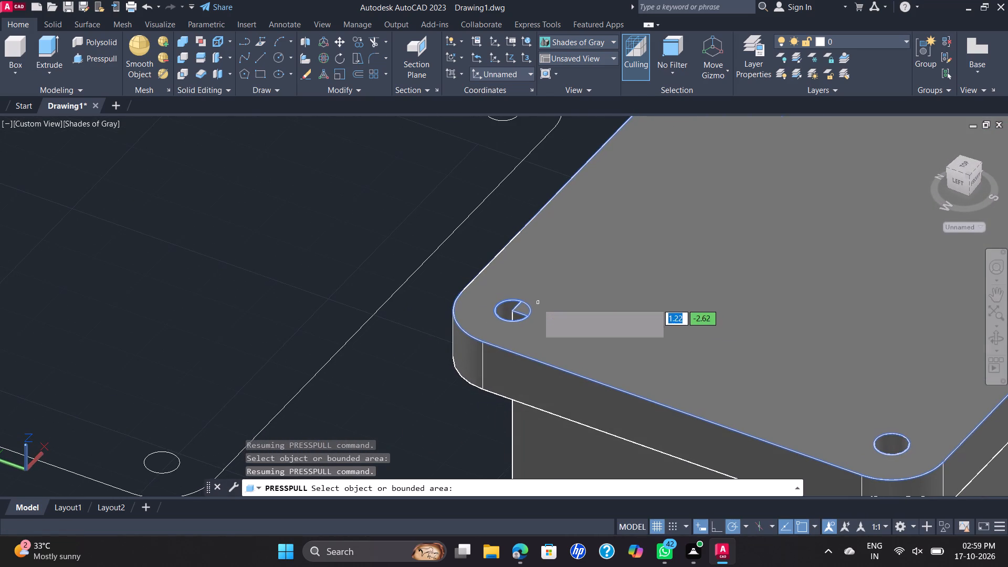
{"action": "left_click", "coordinate": [525, 310]}
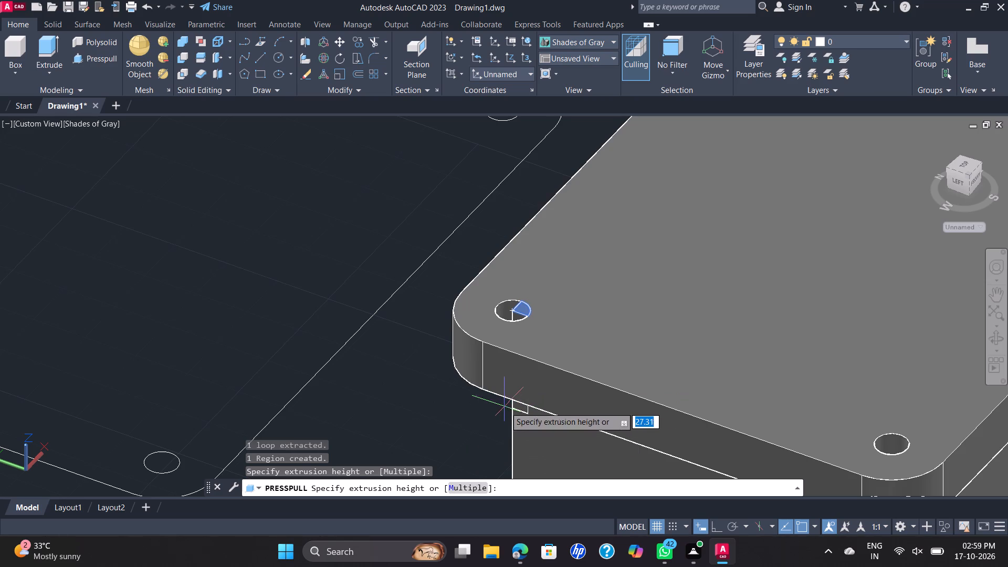
{"action": "left_click", "coordinate": [479, 386]}
{"action": "scroll", "coordinate": [451, 344], "scroll_direction": "down", "scroll_amount": 3}
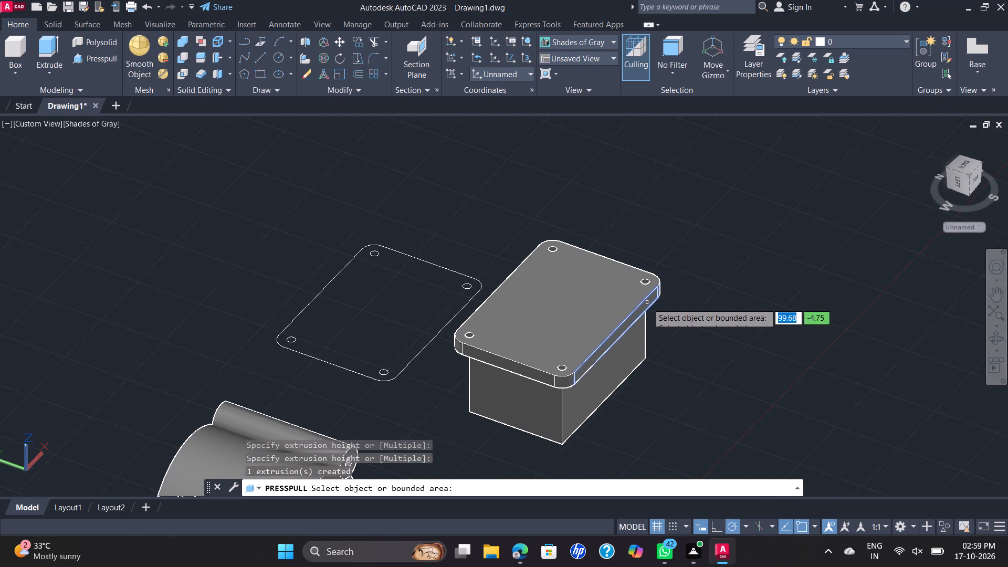
{"action": "key", "text": "Escape"}
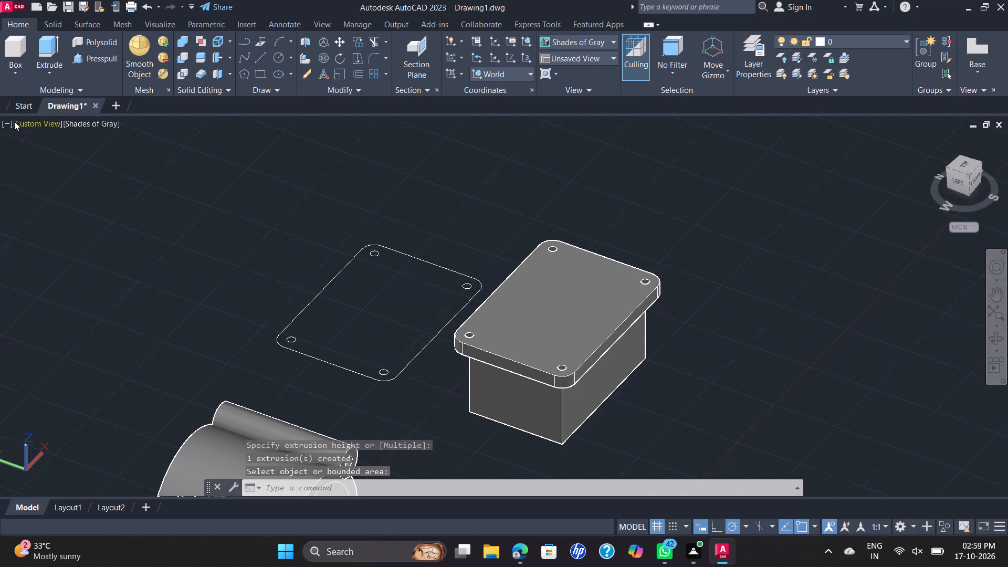
In the SE Isometric view, draw a vertical line 152 long upward from the midpoint of the base plate's front bottom edge.
{"action": "left_click", "coordinate": [16, 123]}
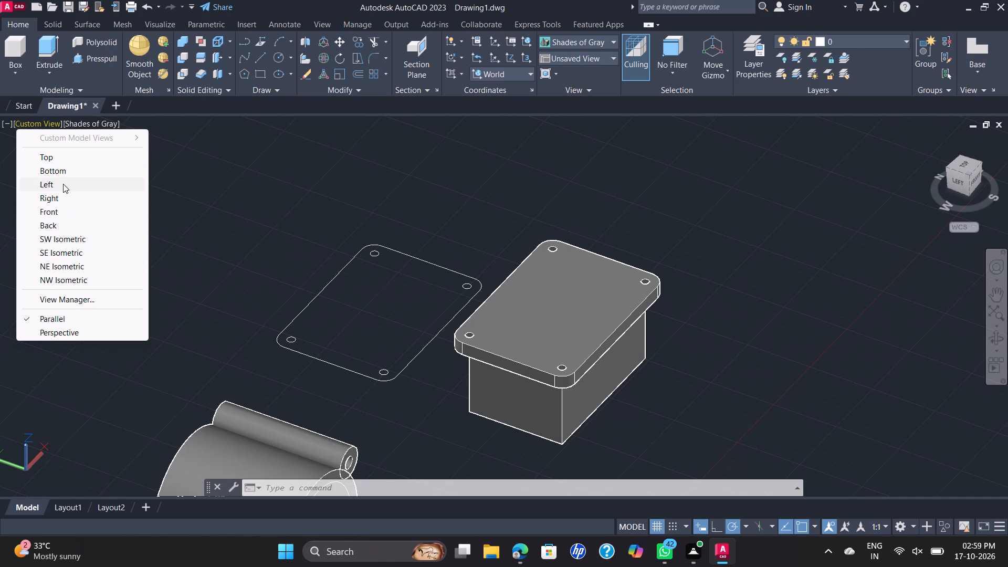
{"action": "left_click", "coordinate": [86, 254]}
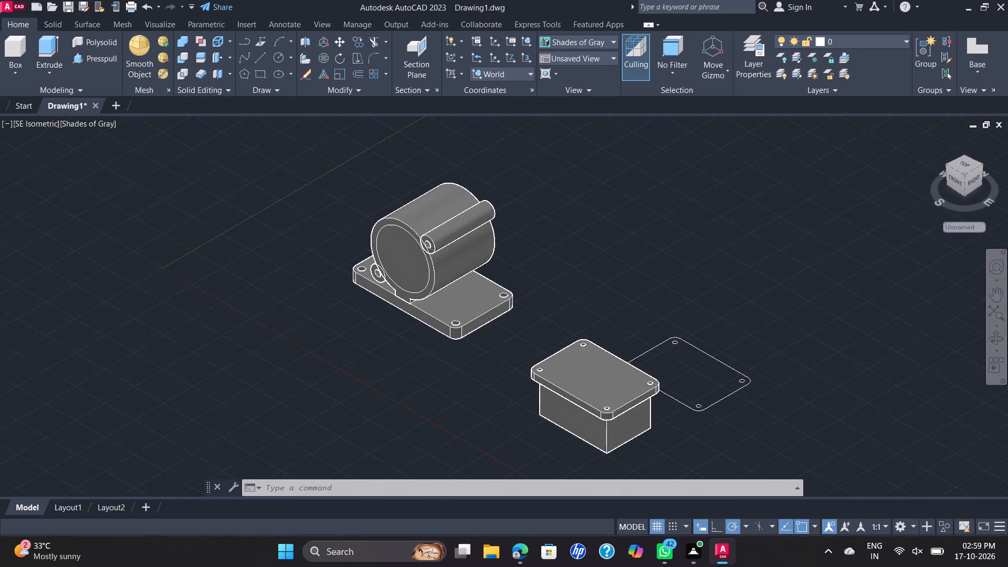
{"action": "scroll", "coordinate": [347, 282], "scroll_direction": "up", "scroll_amount": 2}
{"action": "scroll", "coordinate": [348, 282], "scroll_direction": "down", "scroll_amount": 2}
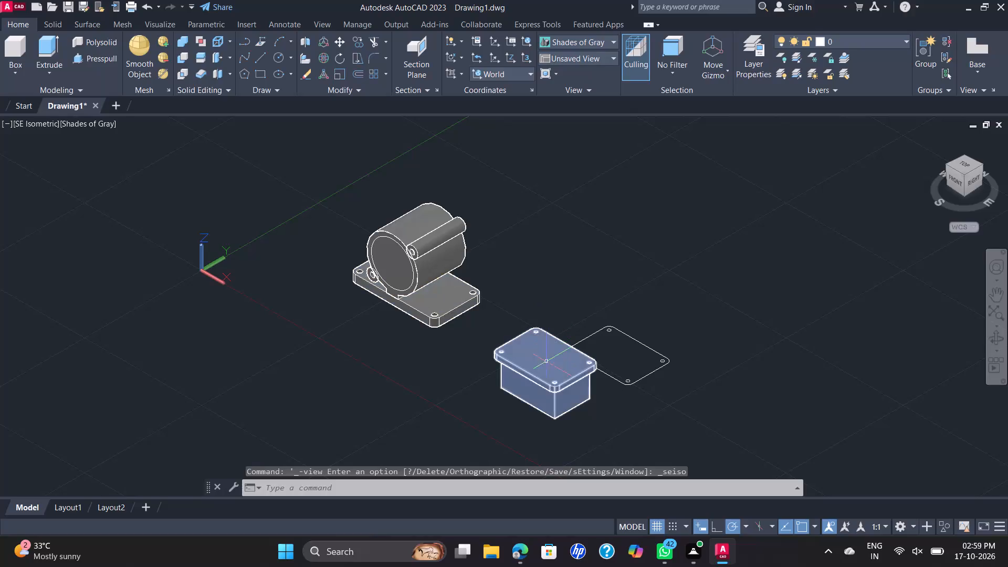
{"action": "left_click", "coordinate": [544, 371]}
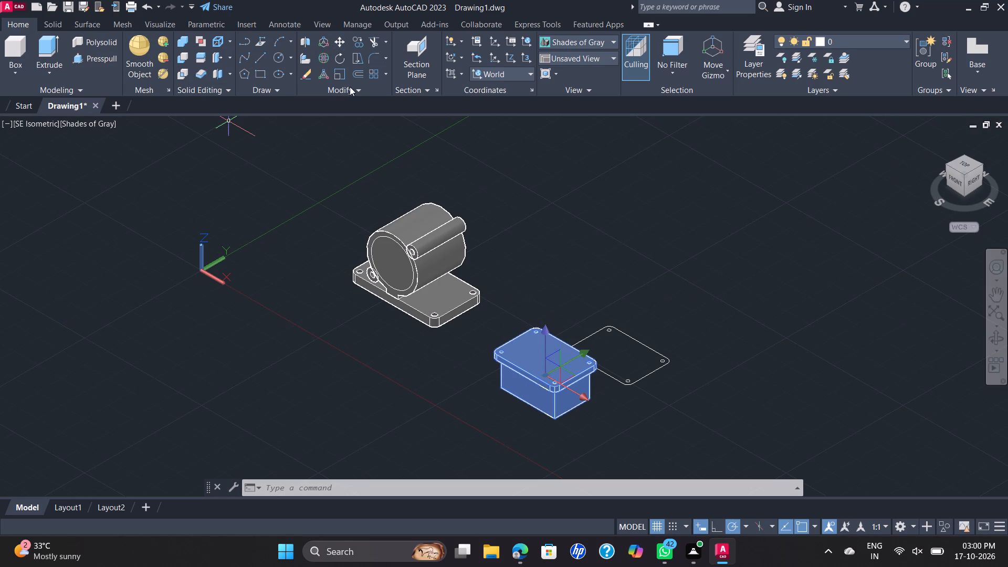
{"action": "left_click", "coordinate": [248, 54]}
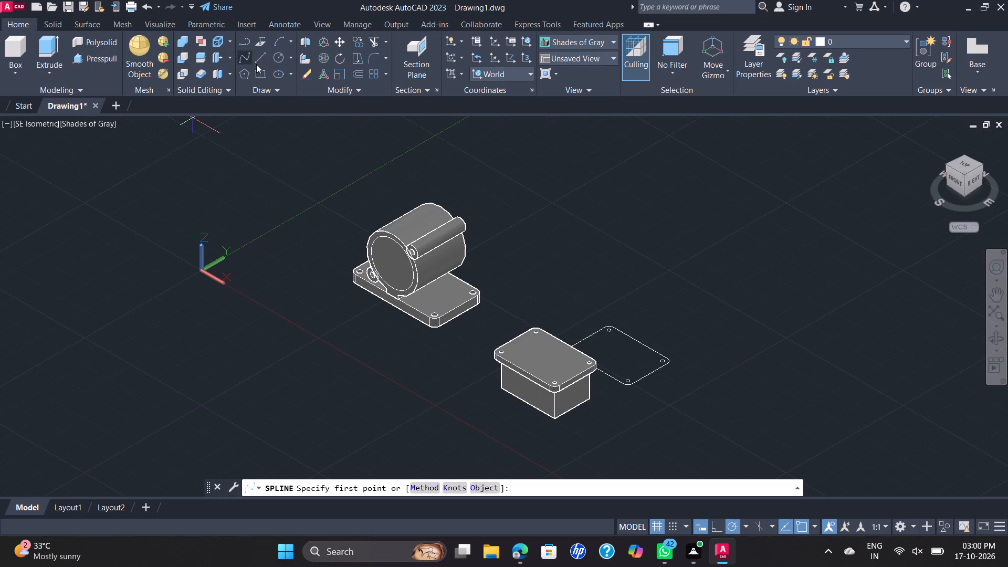
{"action": "left_click", "coordinate": [265, 62]}
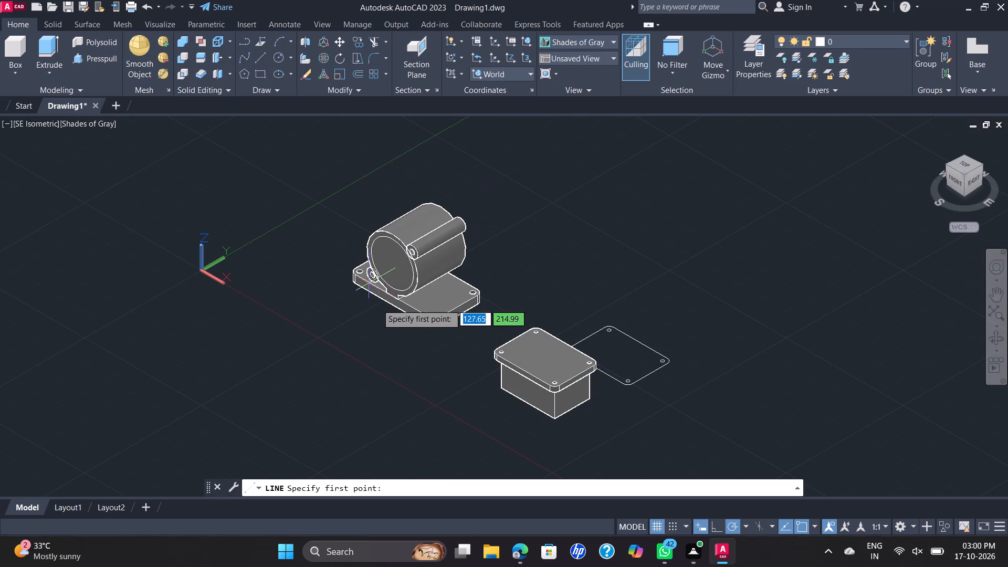
{"action": "scroll", "coordinate": [387, 302], "scroll_direction": "up", "scroll_amount": 1}
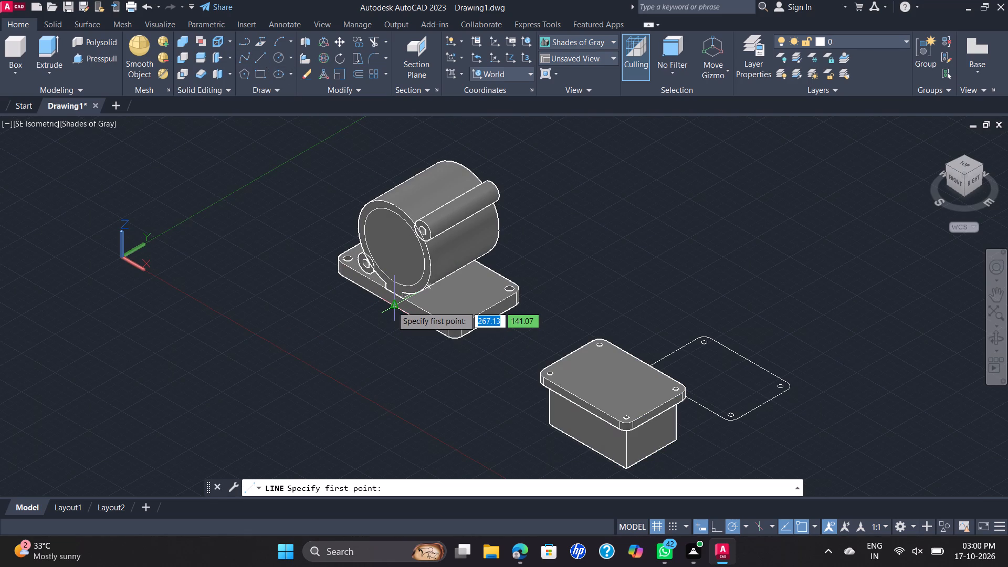
{"action": "left_click", "coordinate": [392, 306]}
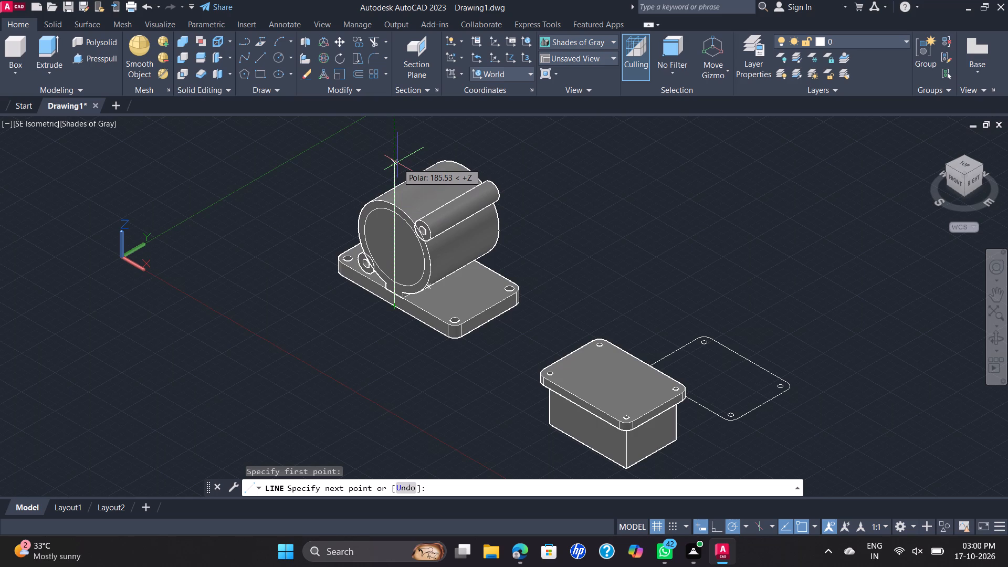
{"action": "type", "text": "152"}
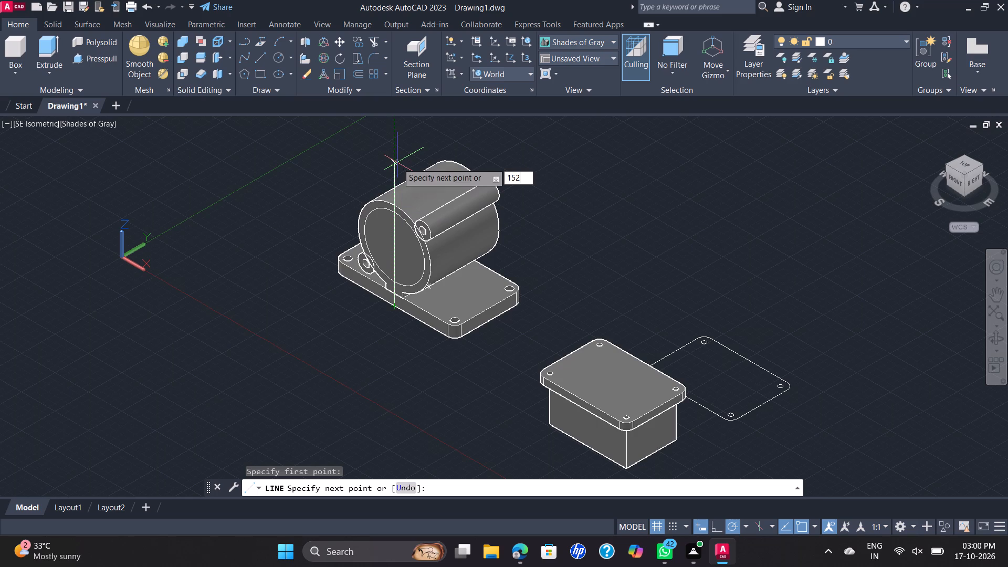
{"action": "key", "text": "Return"}
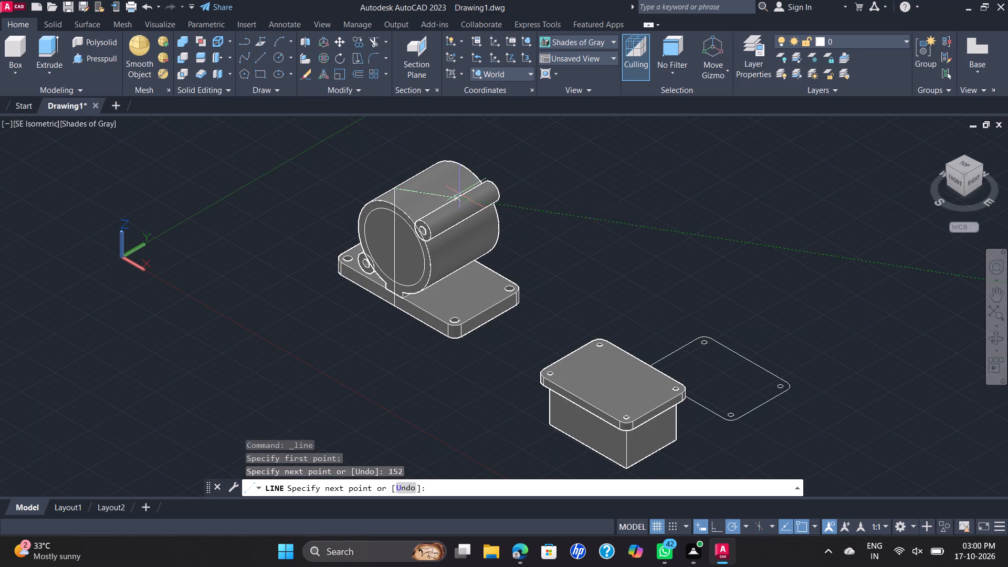
{"action": "key", "text": "Escape"}
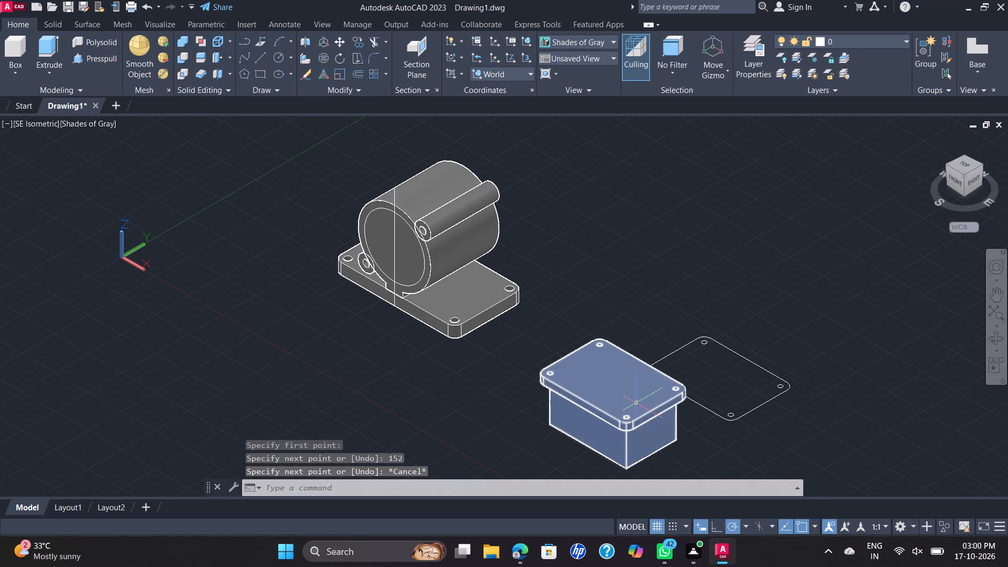
Move the flanged block by the midpoint of its flange's front bottom edge onto the upper end of the 152-long vertical line.
{"action": "left_click", "coordinate": [636, 403]}
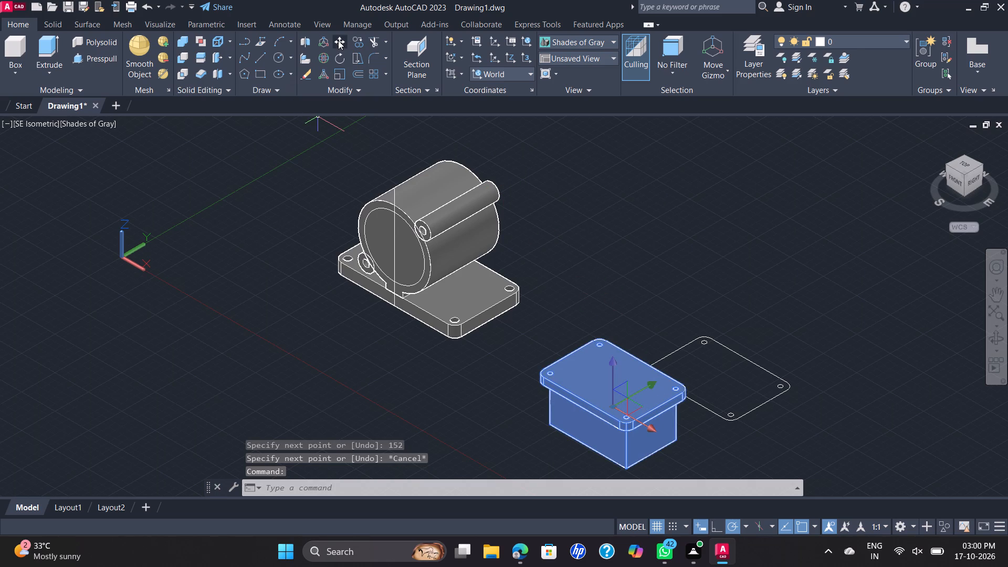
{"action": "left_click", "coordinate": [338, 40]}
{"action": "scroll", "coordinate": [542, 372], "scroll_direction": "up", "scroll_amount": 2}
{"action": "scroll", "coordinate": [625, 448], "scroll_direction": "down", "scroll_amount": 1}
{"action": "middle_click_drag", "start_coordinate": [636, 437], "coordinate": [638, 436]}
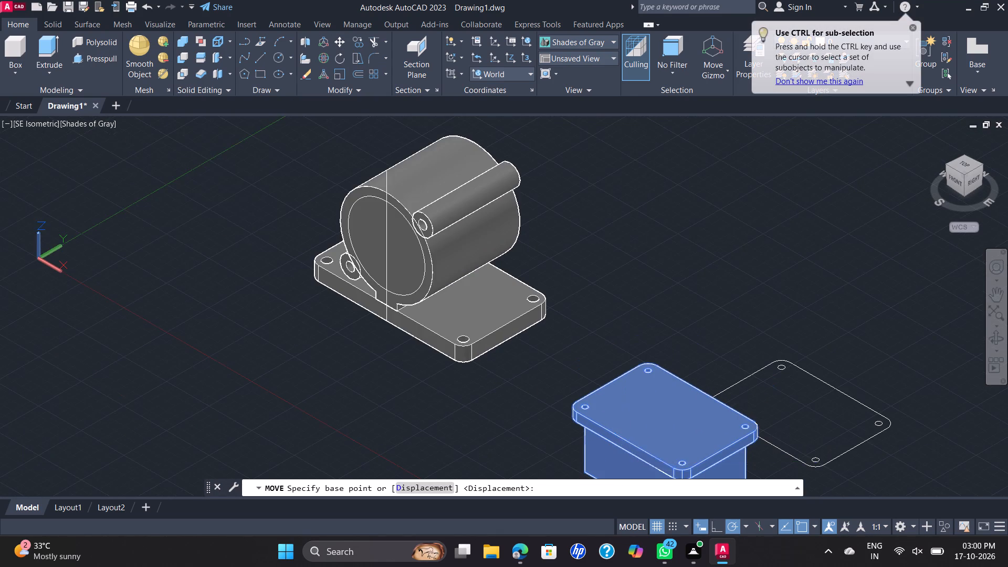
{"action": "middle_click_drag", "start_coordinate": [638, 436], "coordinate": [609, 389]}
{"action": "scroll", "coordinate": [604, 408], "scroll_direction": "up", "scroll_amount": 2}
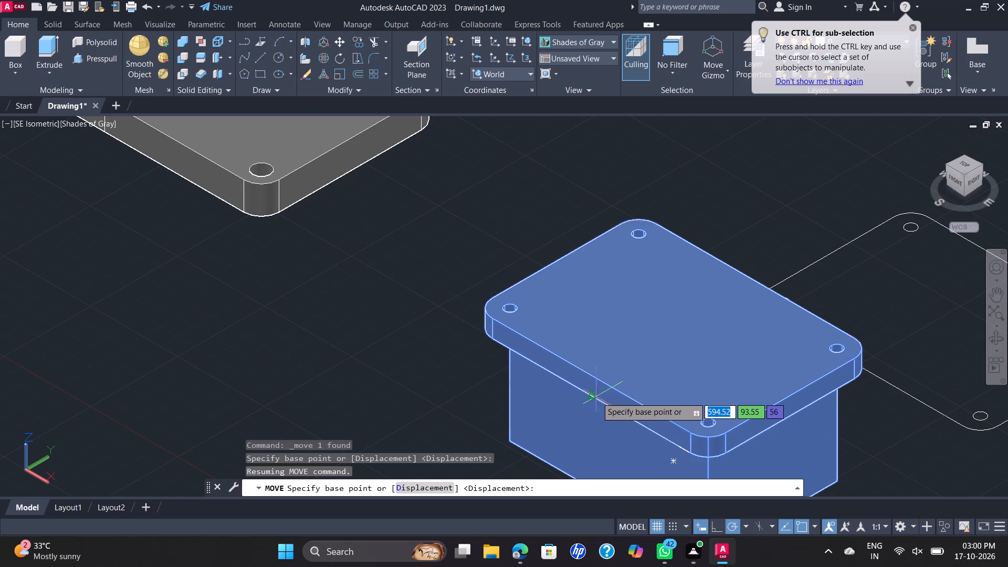
{"action": "left_click", "coordinate": [593, 396]}
{"action": "scroll", "coordinate": [541, 312], "scroll_direction": "down", "scroll_amount": 3}
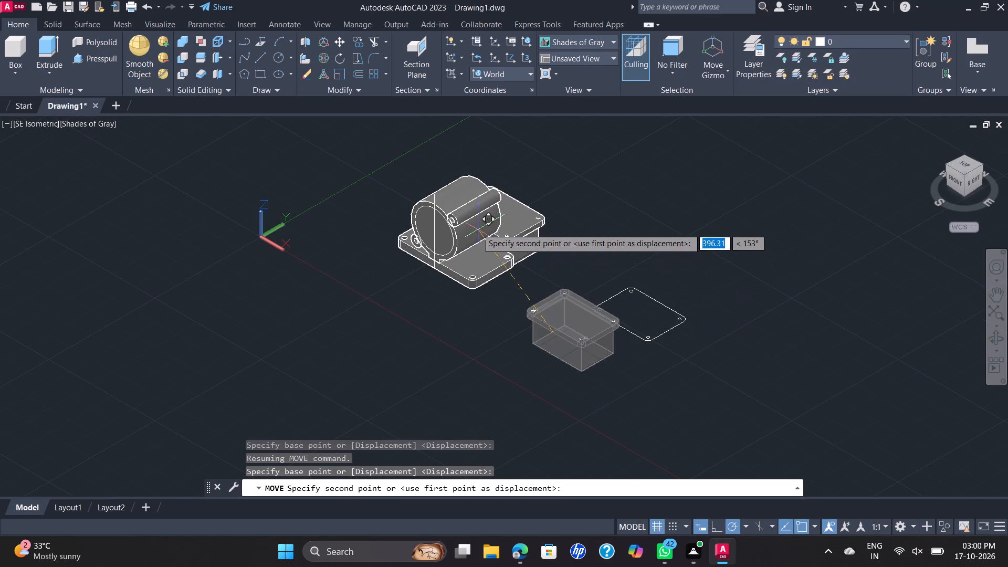
{"action": "scroll", "coordinate": [428, 197], "scroll_direction": "up", "scroll_amount": 4}
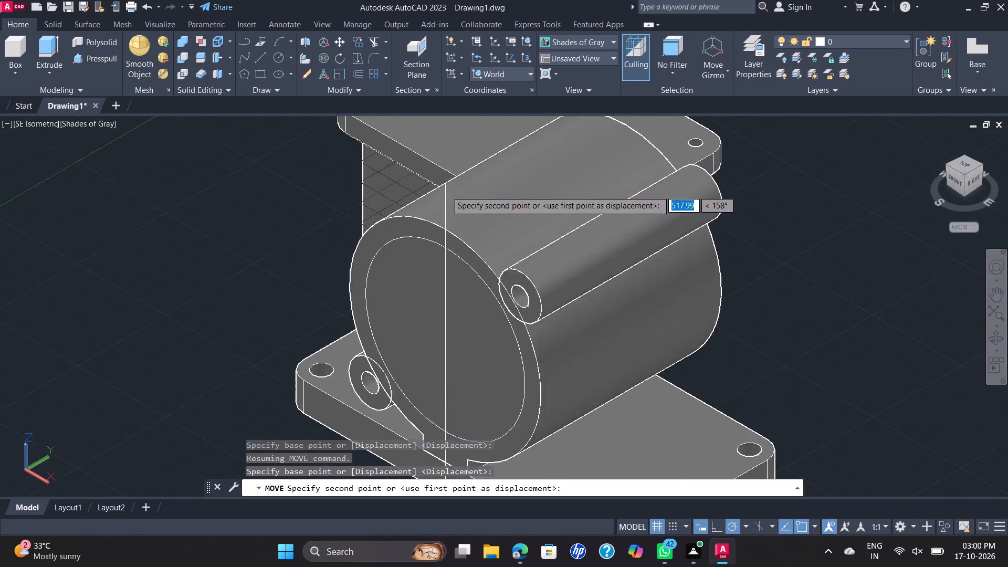
{"action": "scroll", "coordinate": [447, 190], "scroll_direction": "up", "scroll_amount": 1}
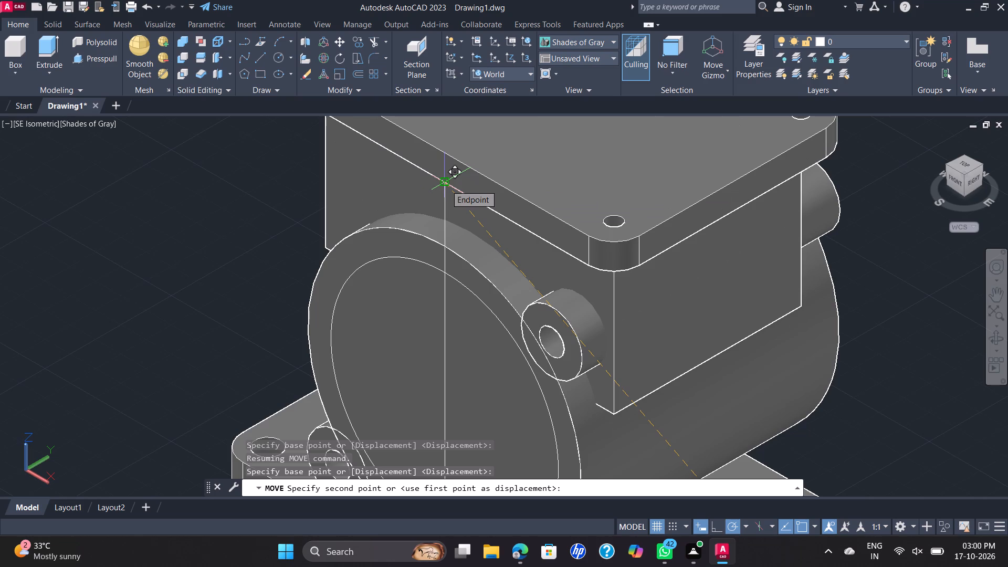
{"action": "left_click", "coordinate": [446, 185]}
{"action": "scroll", "coordinate": [593, 204], "scroll_direction": "down", "scroll_amount": 2}
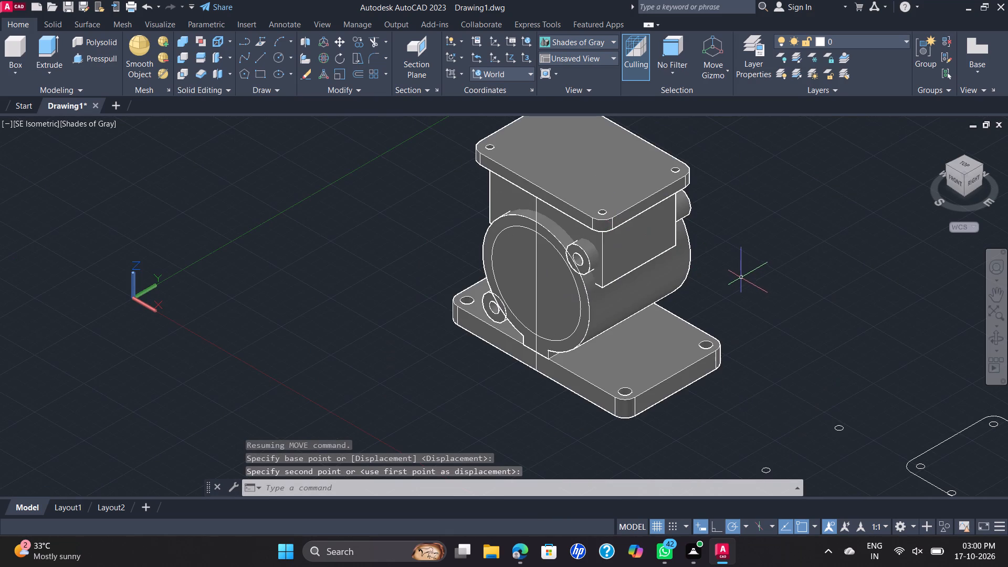
Switch the display to 2D Wireframe and erase the vertical reference line in front of the housing.
{"action": "scroll", "coordinate": [724, 259], "scroll_direction": "up", "scroll_amount": 1}
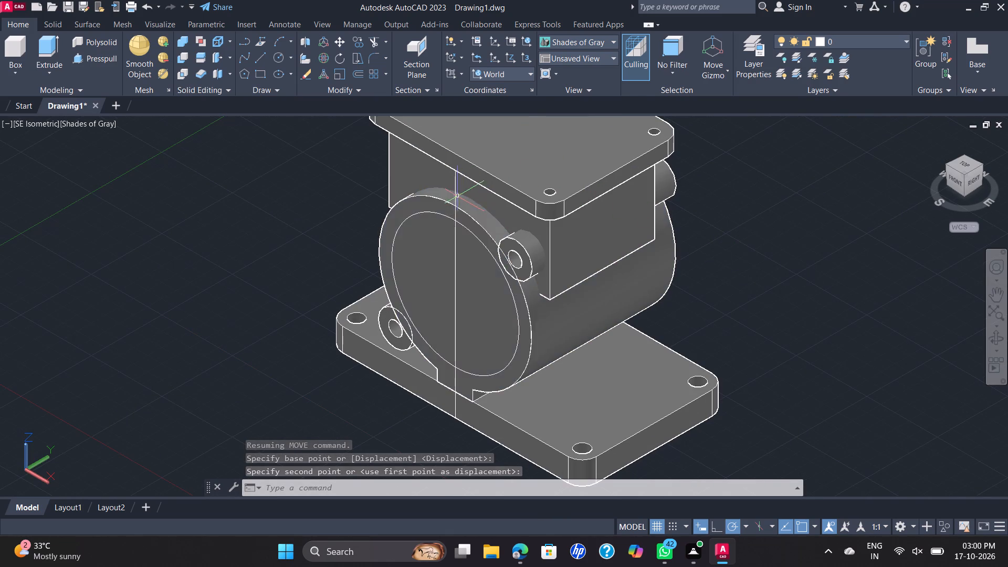
{"action": "scroll", "coordinate": [455, 191], "scroll_direction": "up", "scroll_amount": 2}
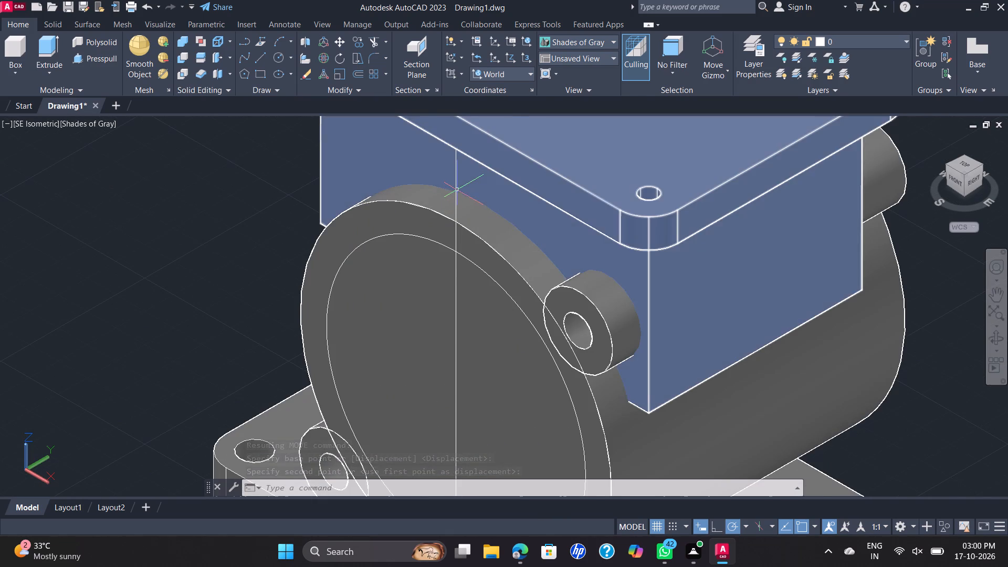
{"action": "scroll", "coordinate": [457, 190], "scroll_direction": "up", "scroll_amount": 2}
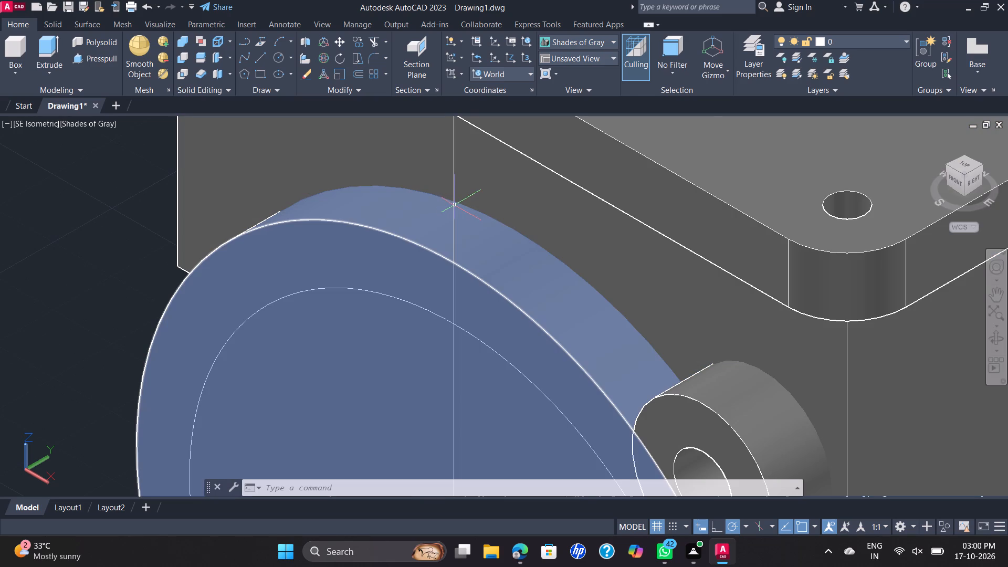
{"action": "scroll", "coordinate": [455, 205], "scroll_direction": "up", "scroll_amount": 3}
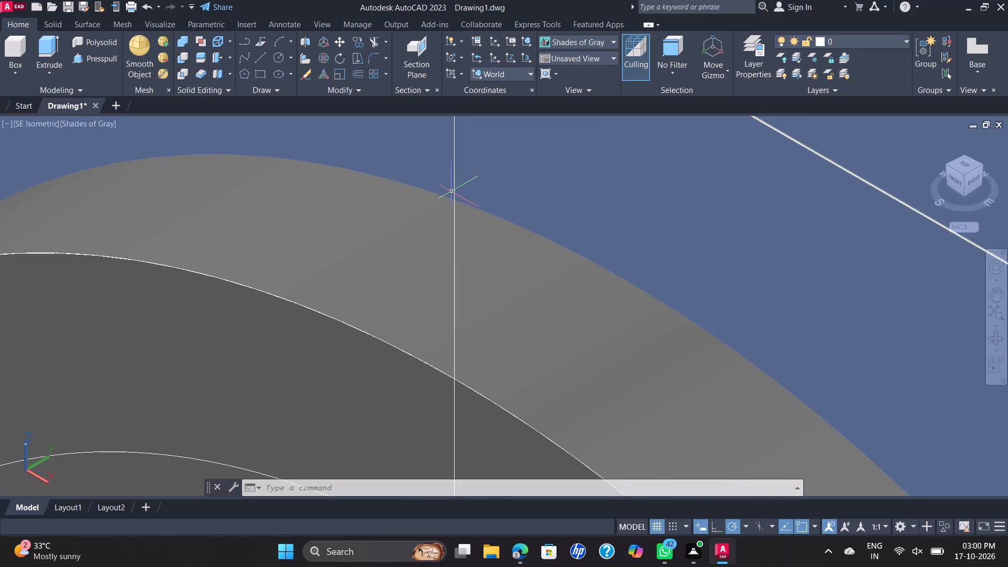
{"action": "scroll", "coordinate": [453, 190], "scroll_direction": "down", "scroll_amount": 6}
{"action": "scroll", "coordinate": [455, 185], "scroll_direction": "up", "scroll_amount": 2}
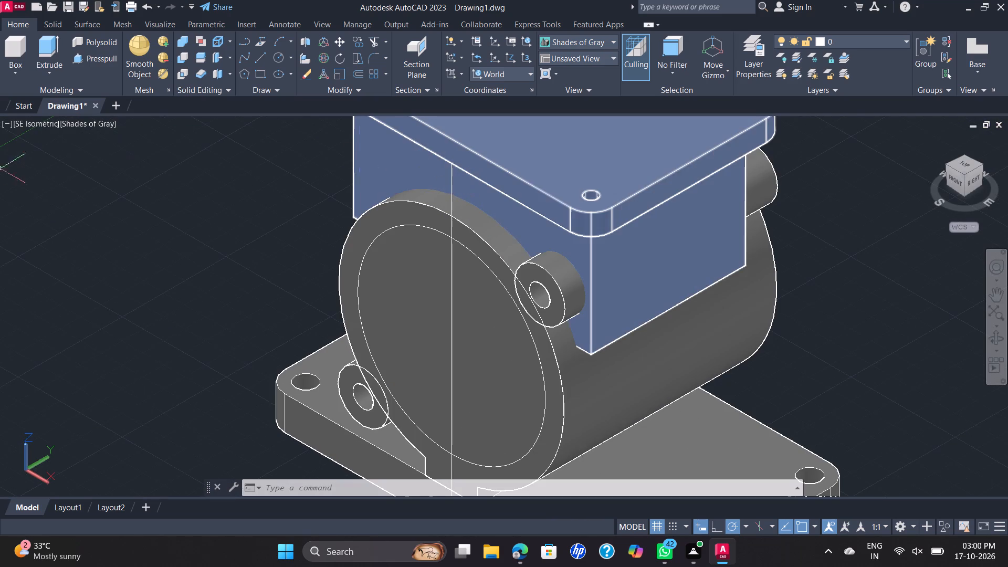
{"action": "left_click", "coordinate": [93, 122]}
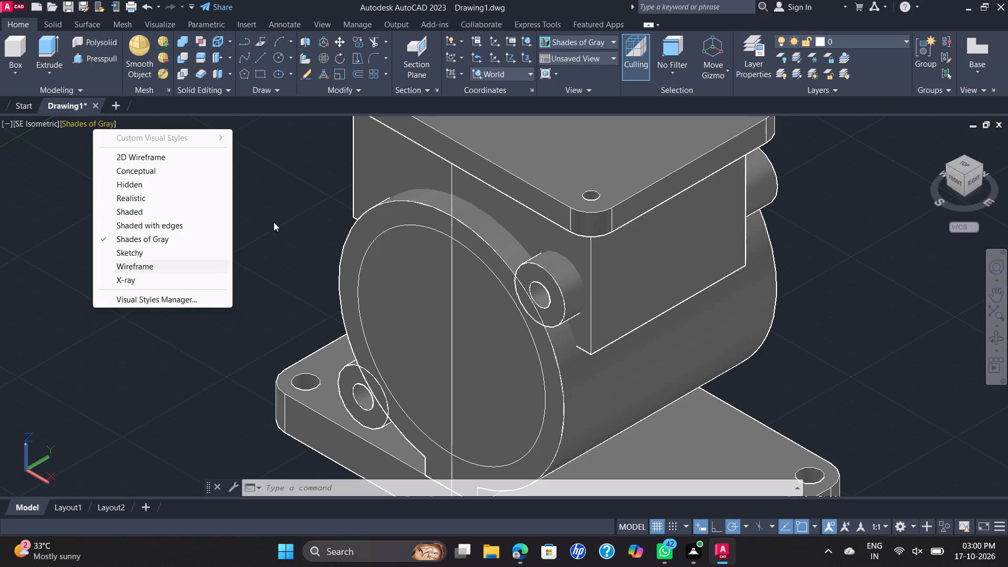
{"action": "left_click", "coordinate": [151, 155]}
{"action": "scroll", "coordinate": [482, 218], "scroll_direction": "up", "scroll_amount": 2}
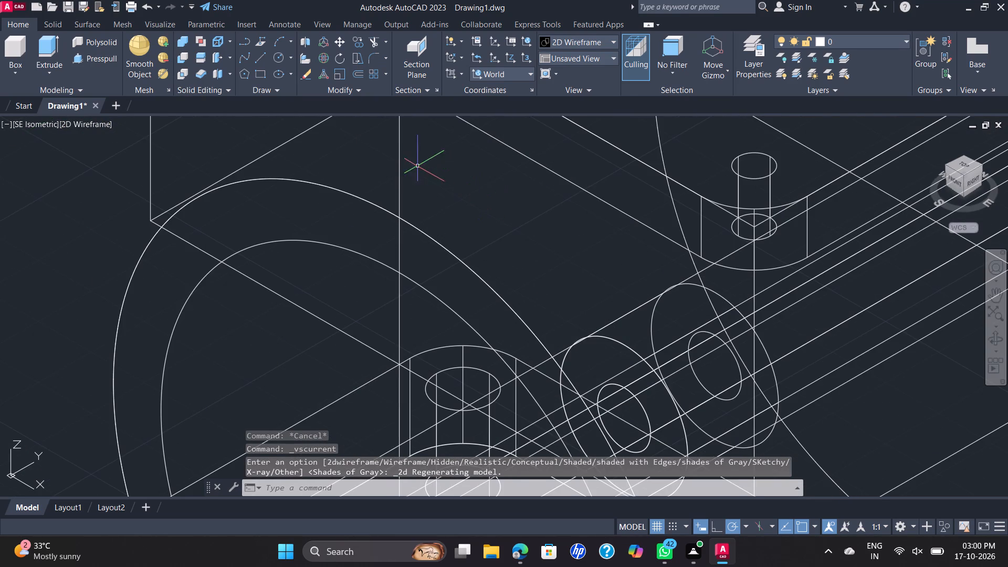
{"action": "left_click", "coordinate": [398, 159]}
{"action": "key", "text": "Delete"}
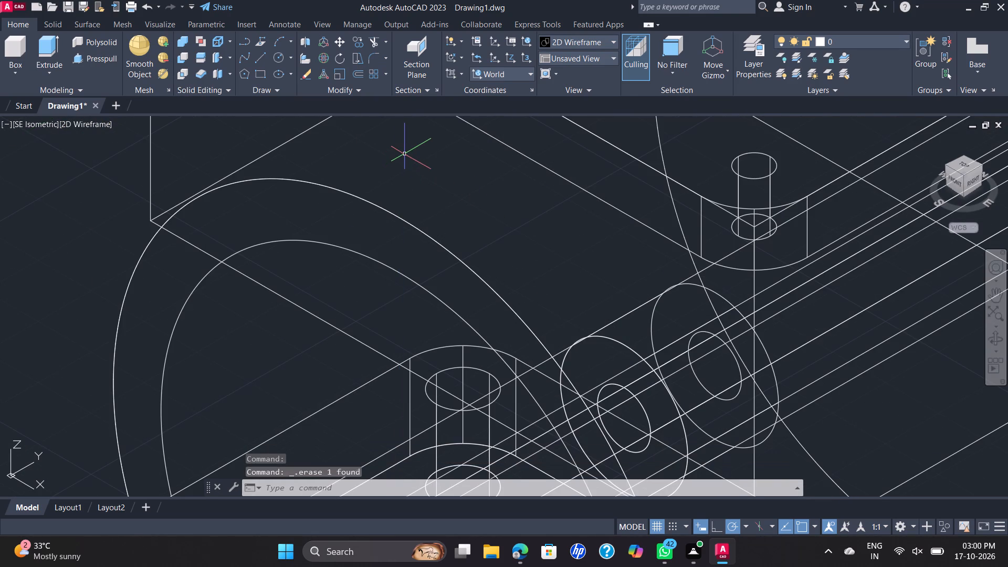
Set the Front view and inspect how the flanged block sits over the circular housing.
{"action": "scroll", "coordinate": [407, 155], "scroll_direction": "down", "scroll_amount": 3}
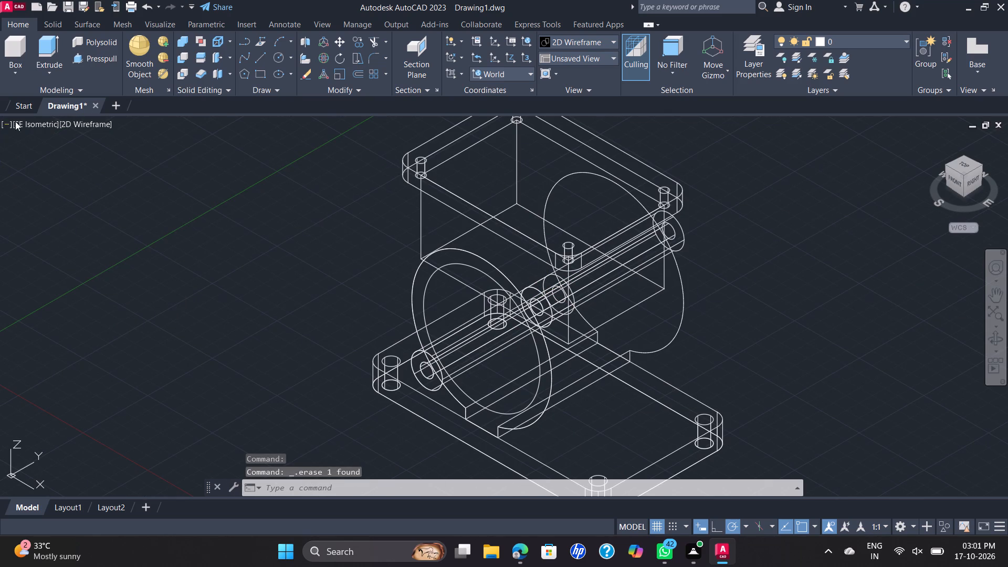
{"action": "left_click", "coordinate": [33, 123]}
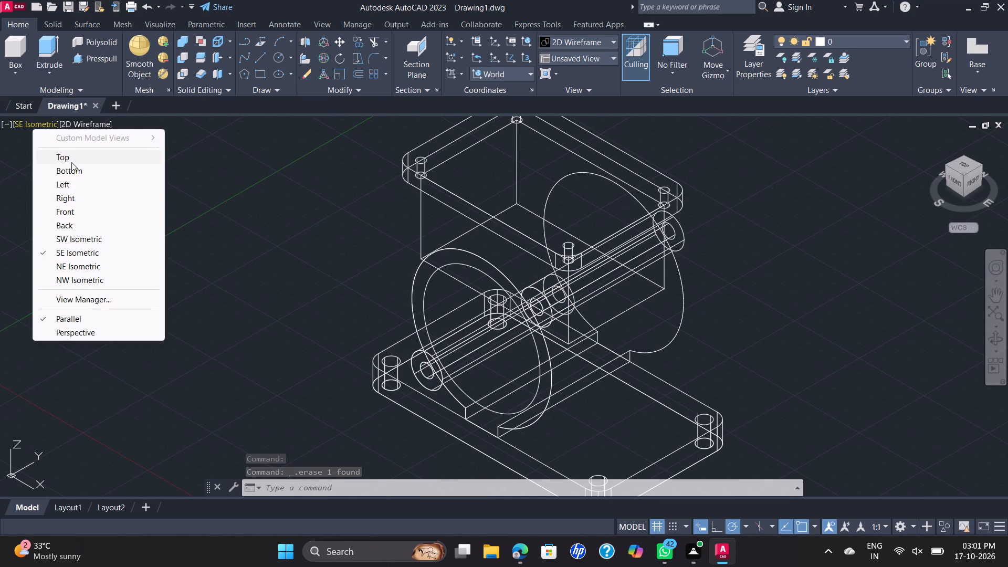
{"action": "left_click", "coordinate": [23, 127]}
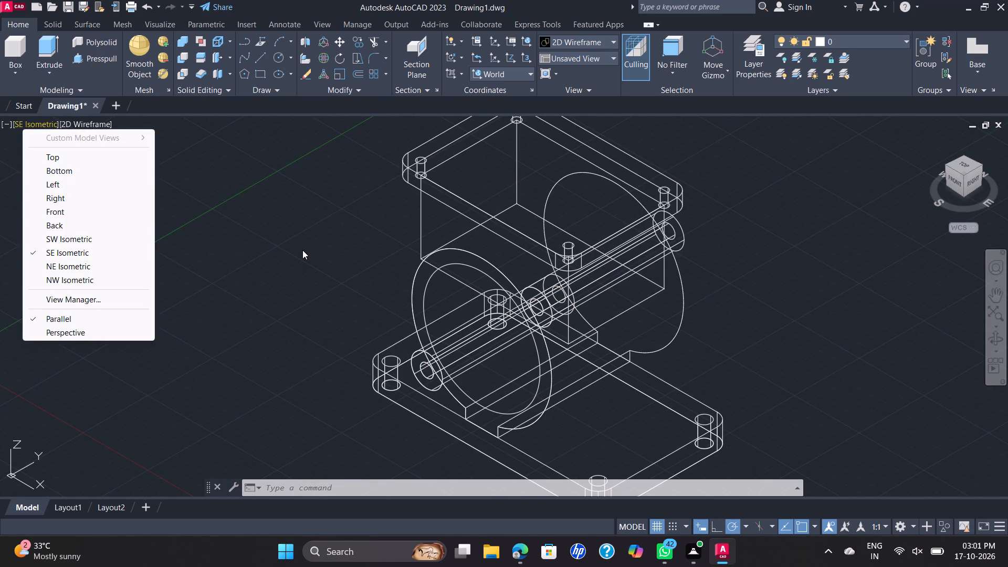
{"action": "scroll", "coordinate": [301, 248], "scroll_direction": "down", "scroll_amount": 1}
{"action": "left_click", "coordinate": [268, 226]}
{"action": "left_click", "coordinate": [115, 187]}
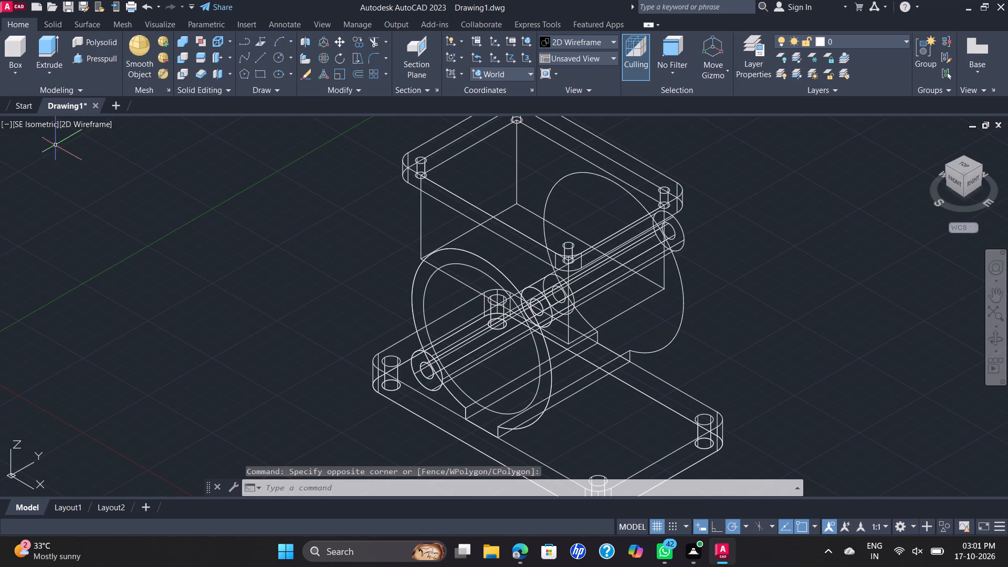
{"action": "left_click", "coordinate": [31, 124]}
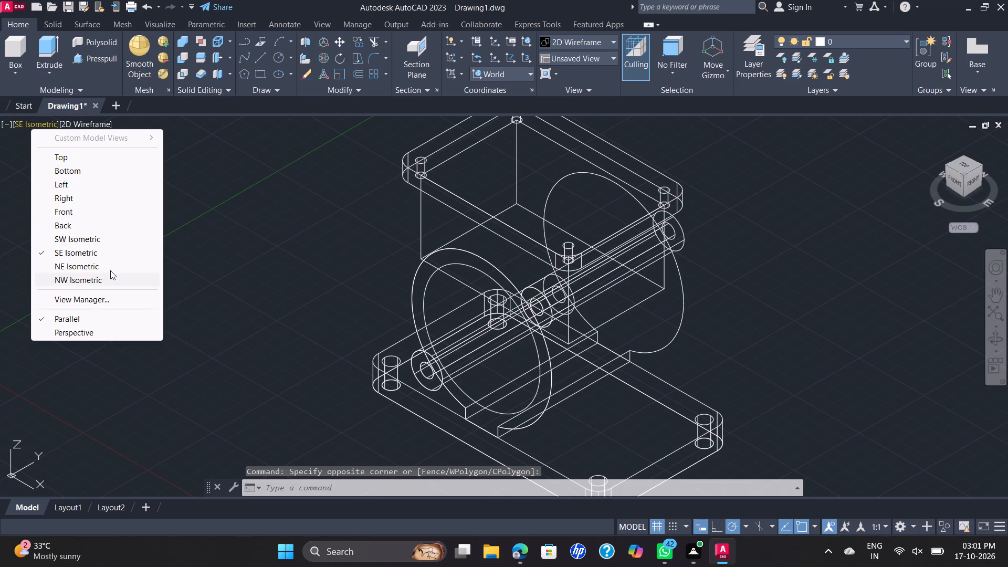
{"action": "left_click", "coordinate": [90, 210]}
{"action": "scroll", "coordinate": [293, 216], "scroll_direction": "down", "scroll_amount": 2}
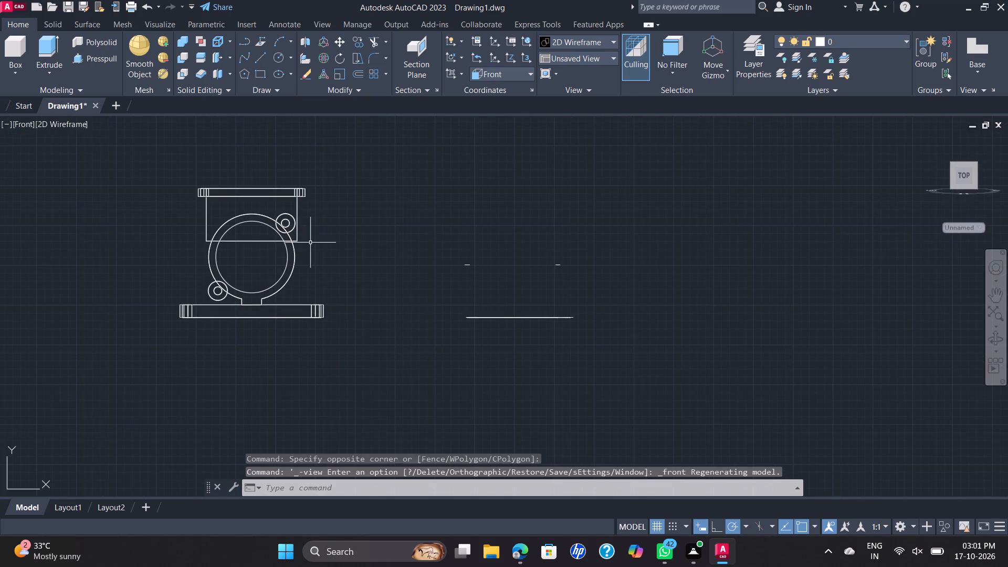
{"action": "scroll", "coordinate": [241, 253], "scroll_direction": "up", "scroll_amount": 2}
{"action": "scroll", "coordinate": [286, 233], "scroll_direction": "up", "scroll_amount": 1}
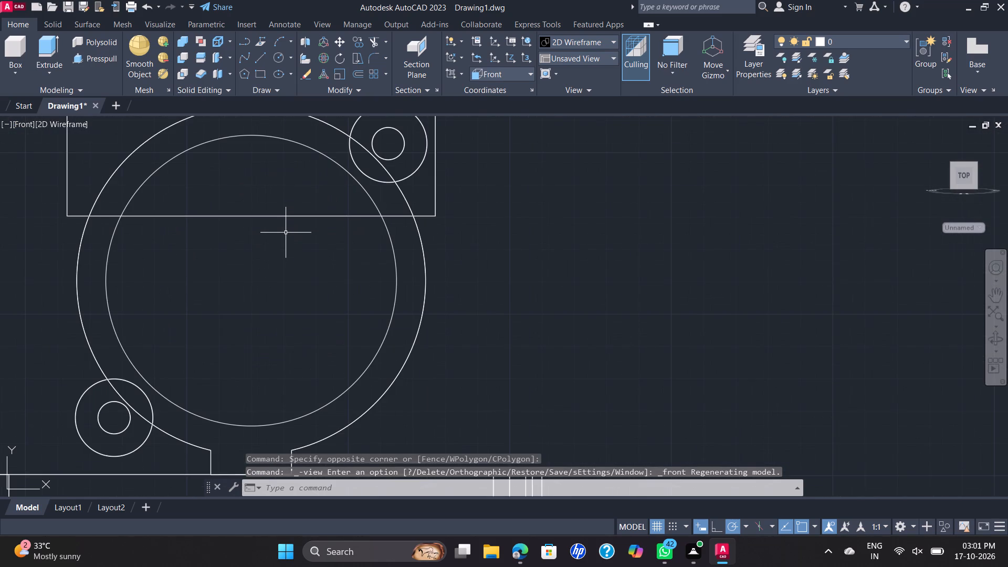
{"action": "scroll", "coordinate": [286, 229], "scroll_direction": "down", "scroll_amount": 2}
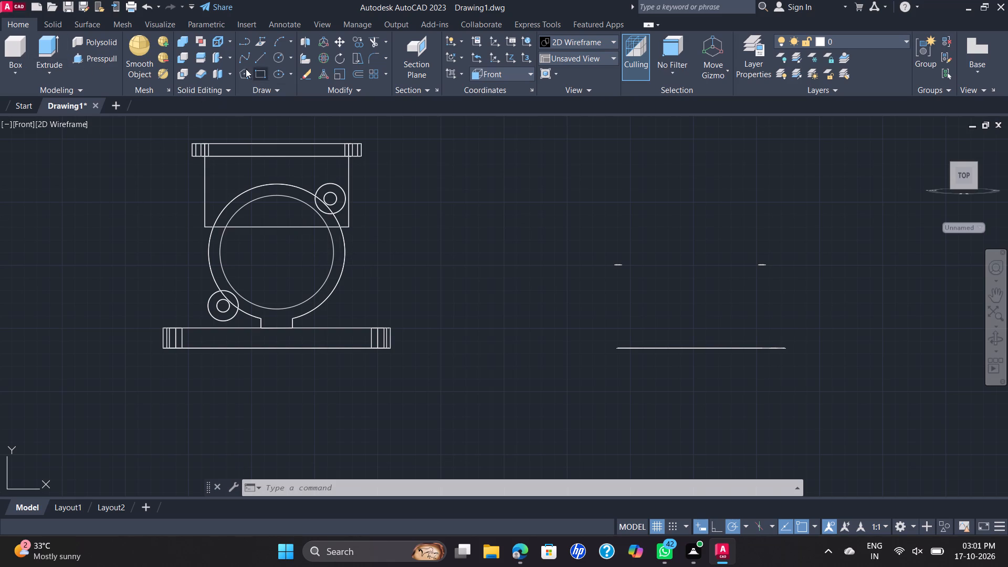
Draw a line from the bottom midpoint of the housing's foot up to the circle's centre, continuing horizontally about 65 outward past the outer circle.
{"action": "left_click", "coordinate": [260, 57]}
{"action": "scroll", "coordinate": [285, 260], "scroll_direction": "up", "scroll_amount": 1}
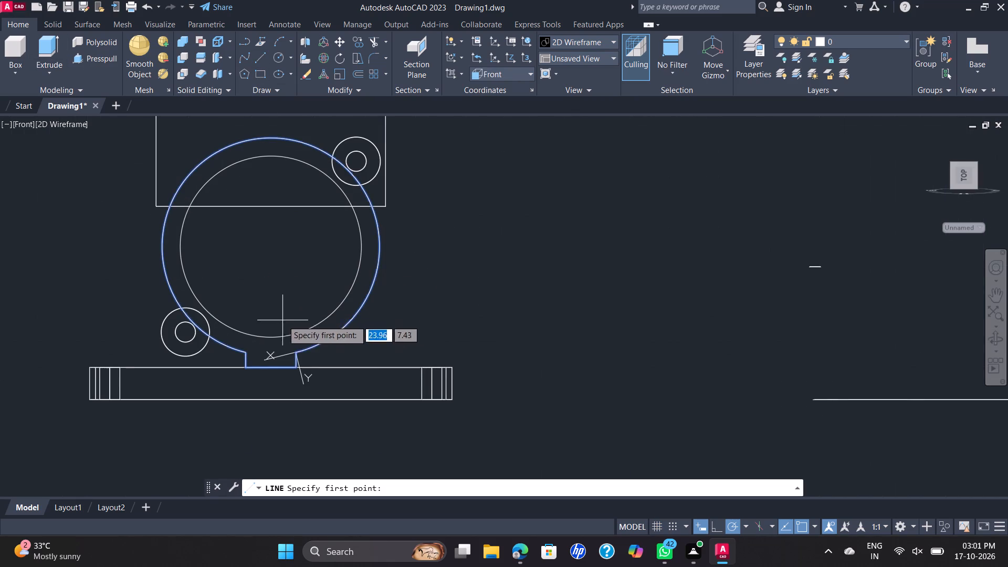
{"action": "left_click", "coordinate": [271, 367]}
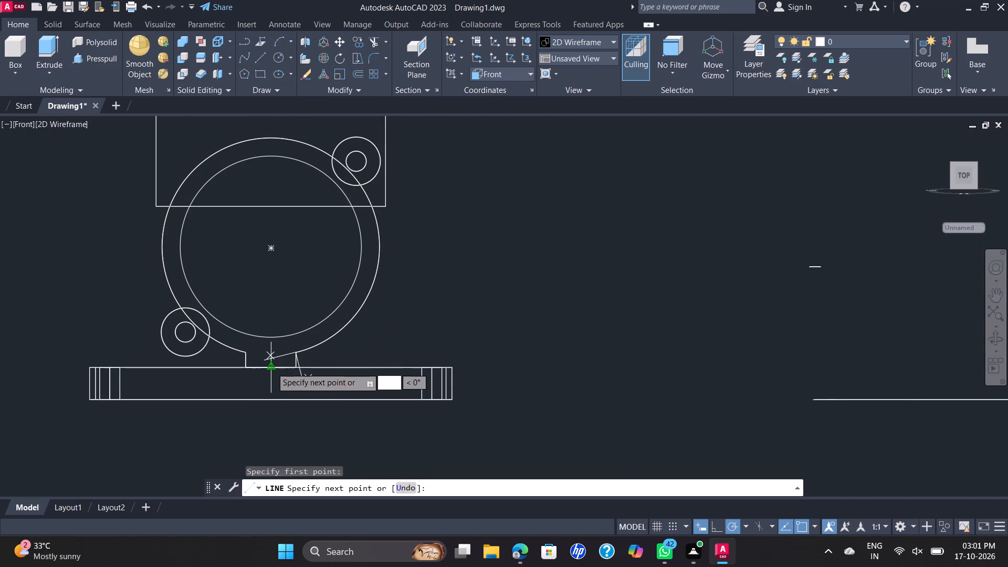
{"action": "left_click", "coordinate": [267, 250]}
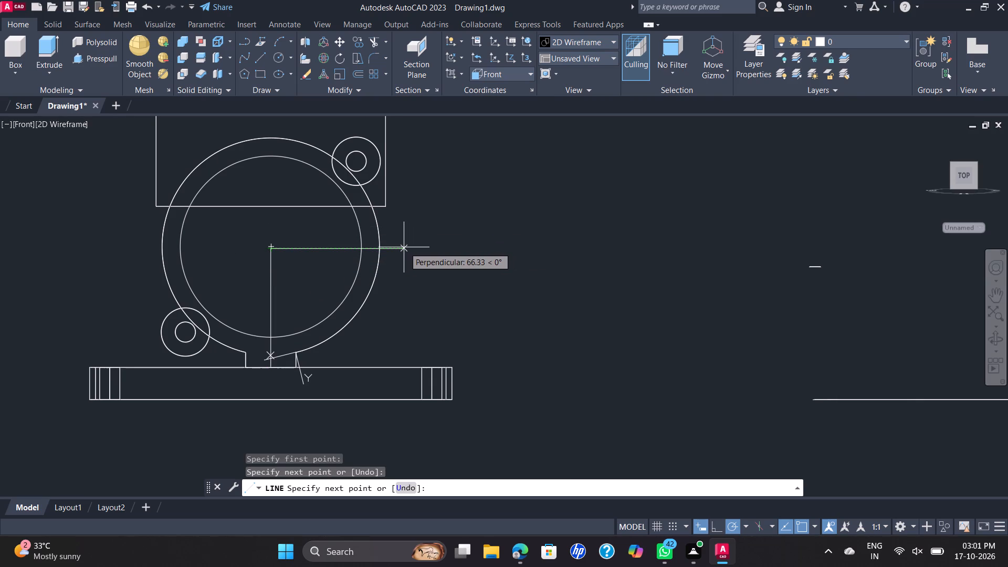
{"action": "left_click", "coordinate": [401, 247]}
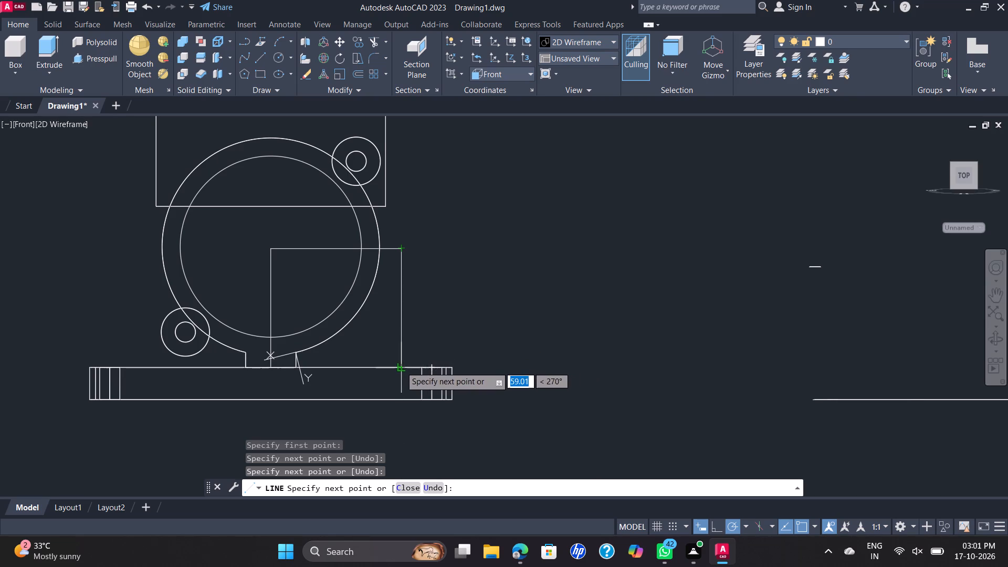
{"action": "key", "text": "Escape"}
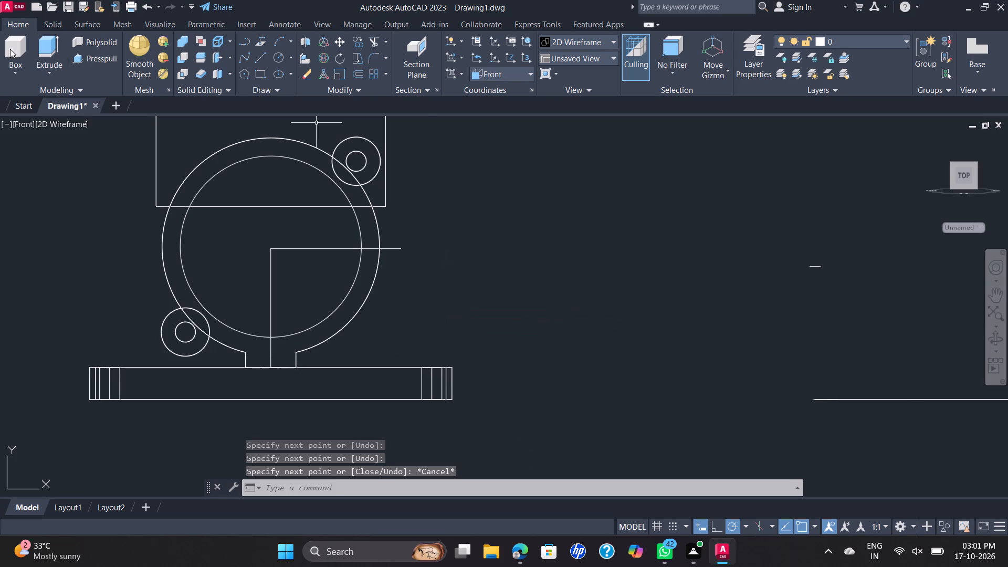
Draw a line from the base plate's top right corner, 10 inward along its top edge and 60 vertically upward.
{"action": "left_click", "coordinate": [265, 57]}
{"action": "scroll", "coordinate": [430, 311], "scroll_direction": "up", "scroll_amount": 2}
{"action": "scroll", "coordinate": [467, 401], "scroll_direction": "down", "scroll_amount": 1}
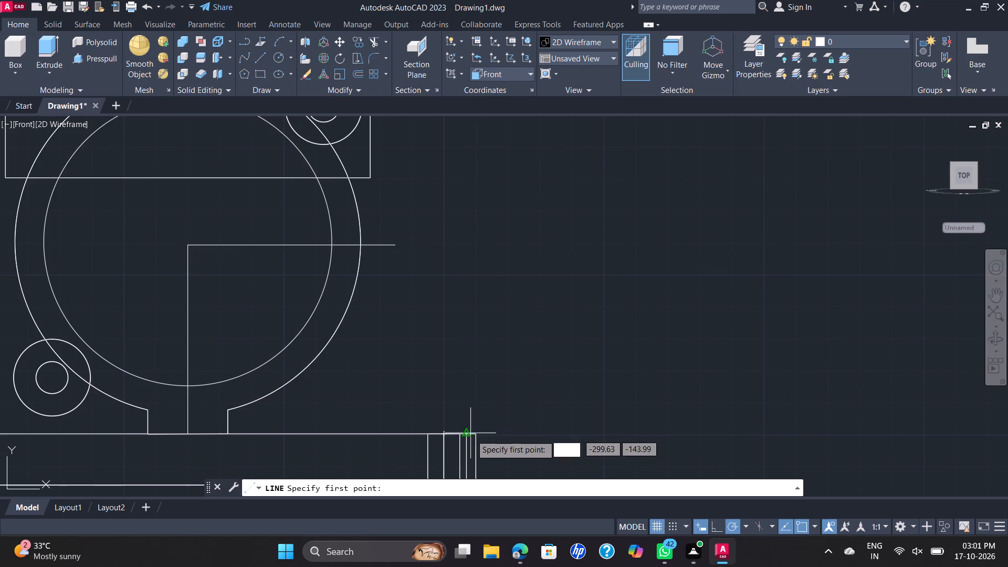
{"action": "left_click", "coordinate": [475, 435]}
{"action": "scroll", "coordinate": [266, 429], "scroll_direction": "down", "scroll_amount": 1}
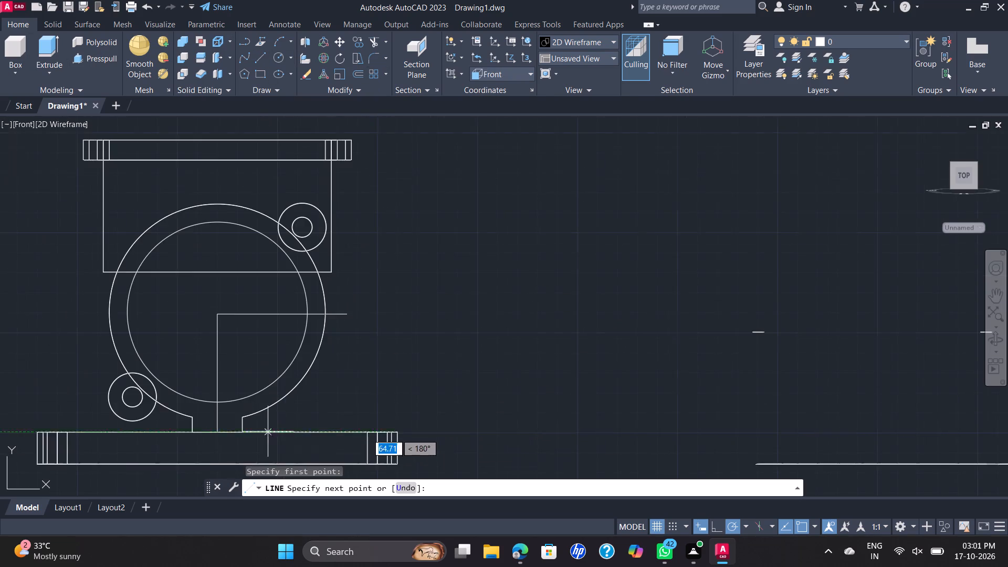
{"action": "middle_click_drag", "start_coordinate": [279, 434], "coordinate": [397, 376]}
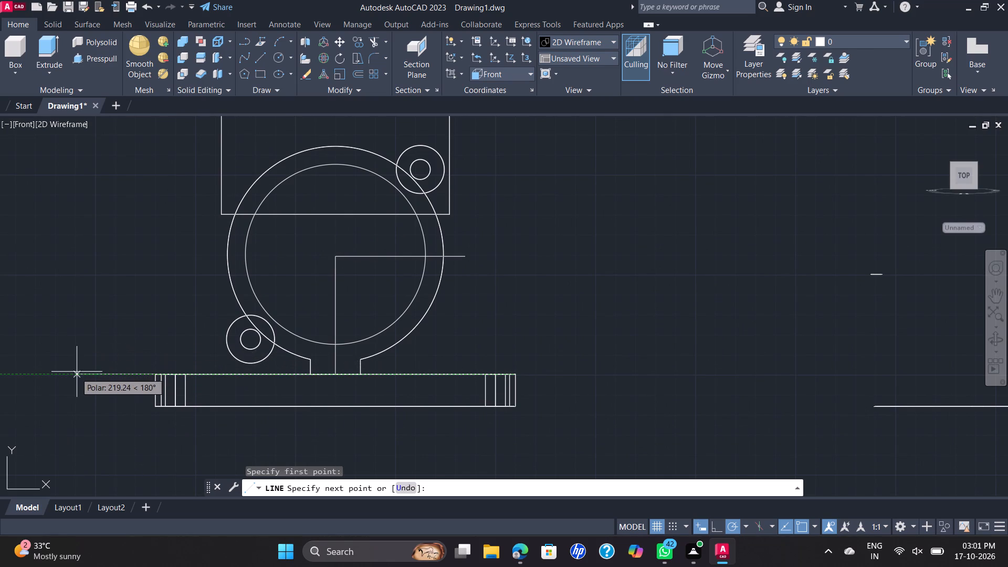
{"action": "type", "text": "10"}
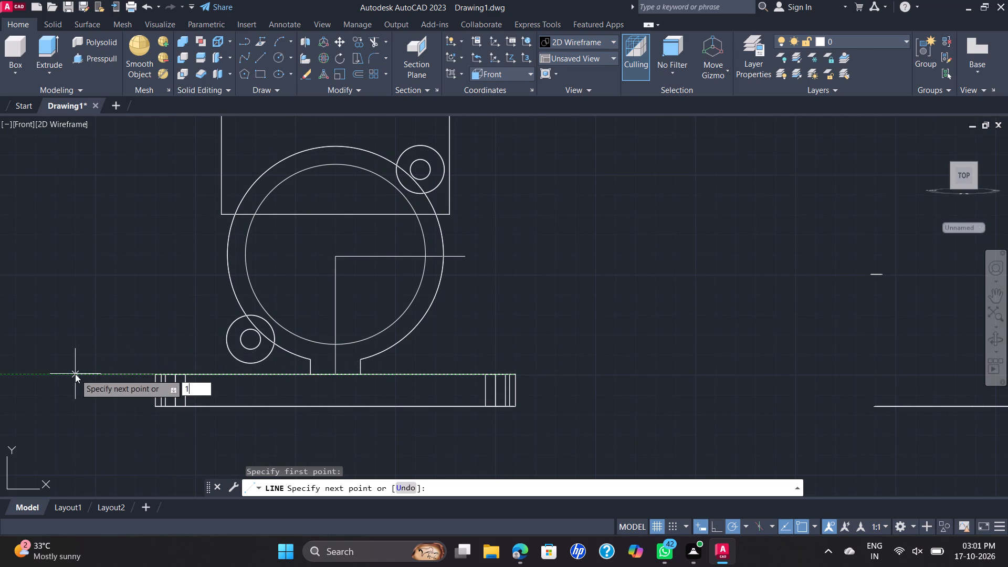
{"action": "key", "text": "Return"}
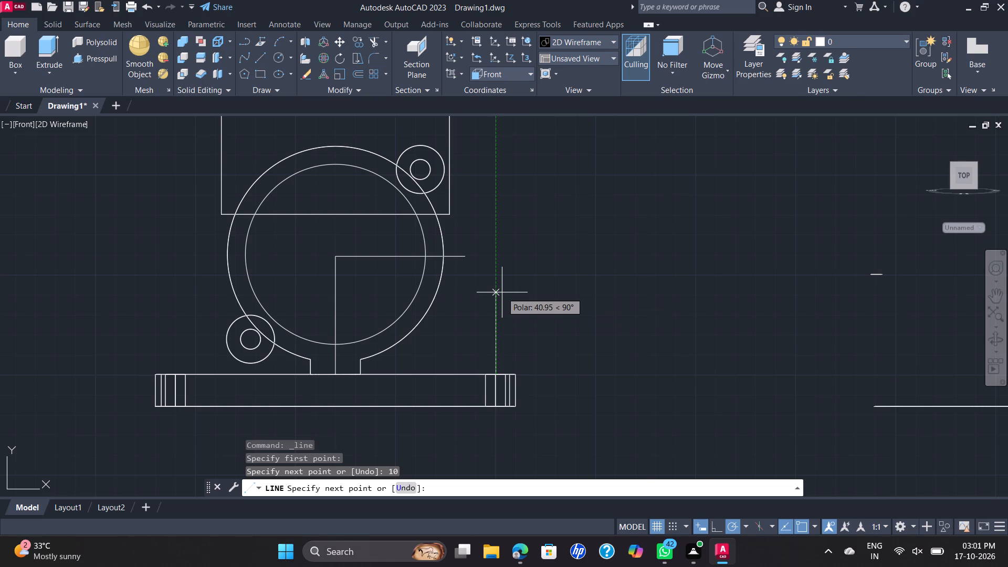
{"action": "type", "text": "66"}
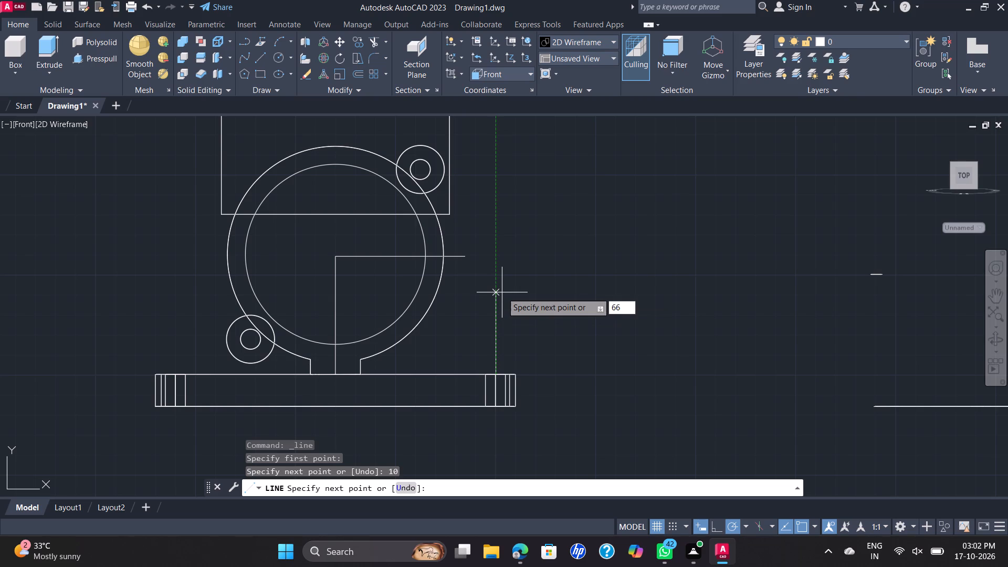
{"action": "key", "text": "BackSpace"}
{"action": "key", "text": "0"}
{"action": "key", "text": "Return"}
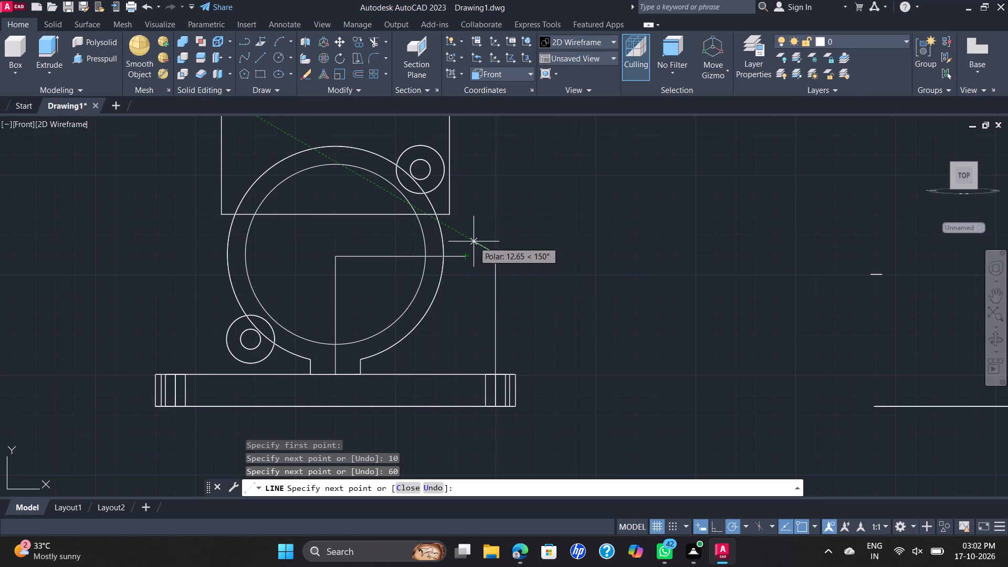
{"action": "key", "text": "Escape"}
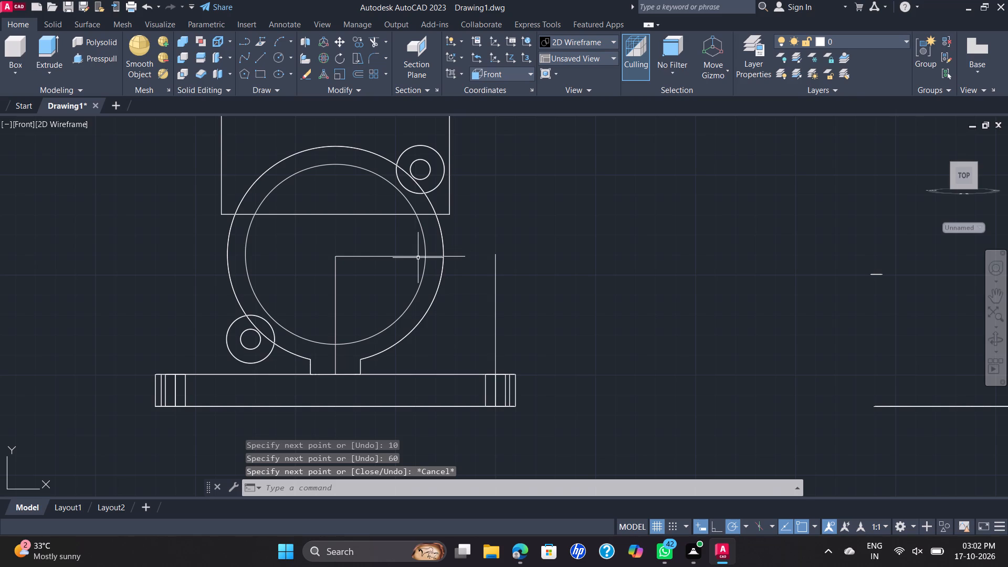
Erase the horizontal line running from the circle's centre past the outer circle.
{"action": "left_click", "coordinate": [411, 256]}
{"action": "key", "text": "Delete"}
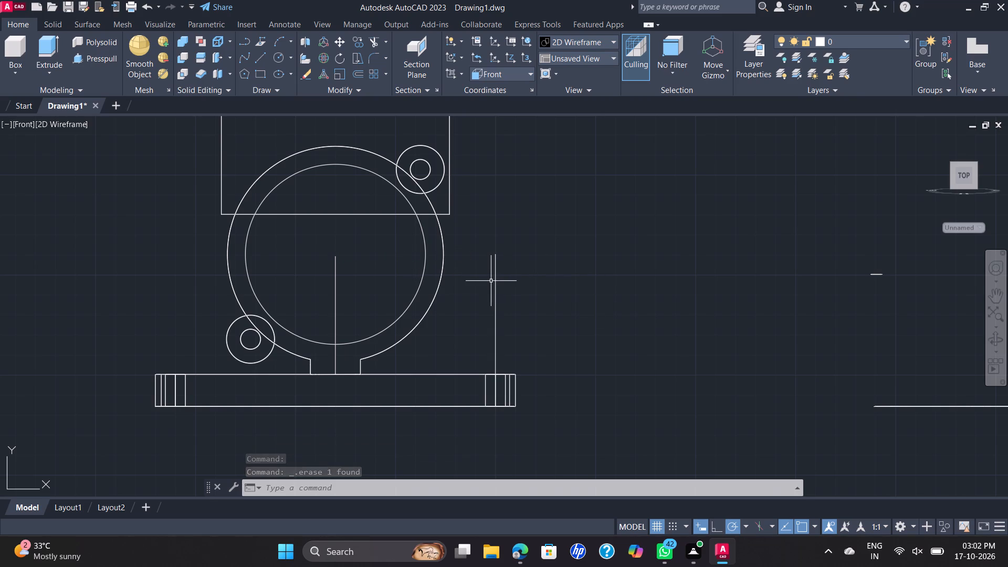
{"action": "key", "text": "space"}
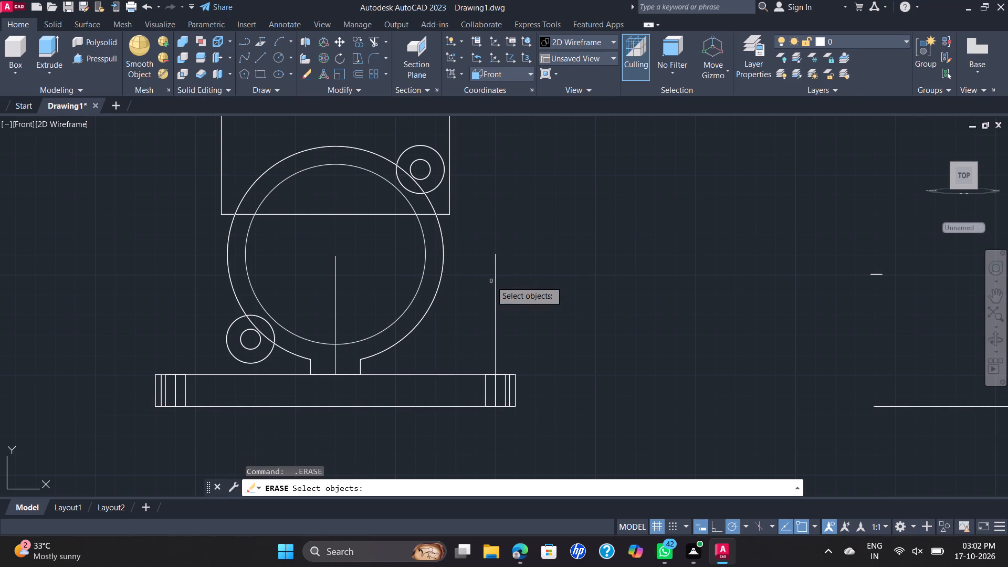
{"action": "key", "text": "grave"}
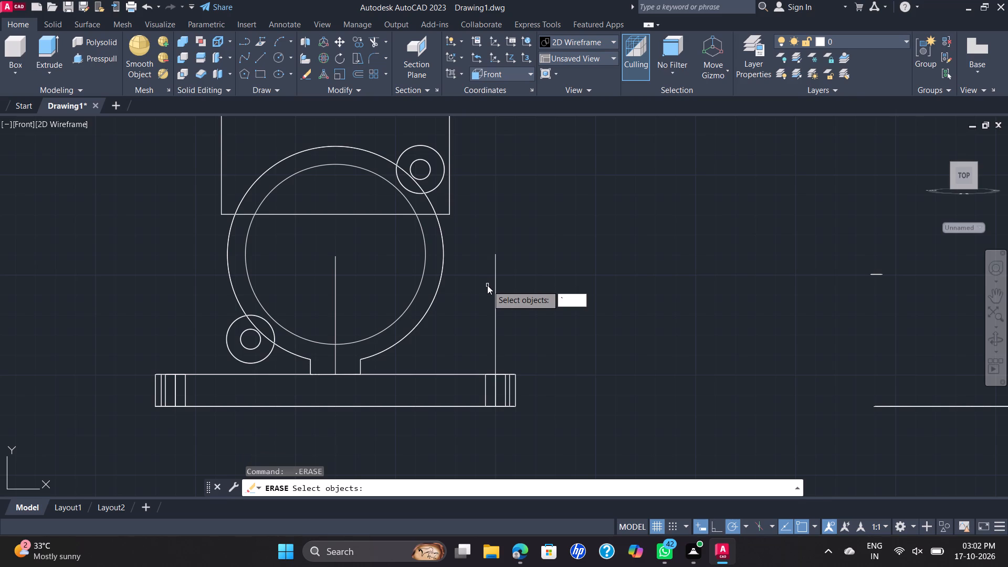
{"action": "key", "text": "Escape"}
Draw a horizontal line from the upper end of the 60-long vertical line to the housing's outer circle.
{"action": "key", "text": "l"}
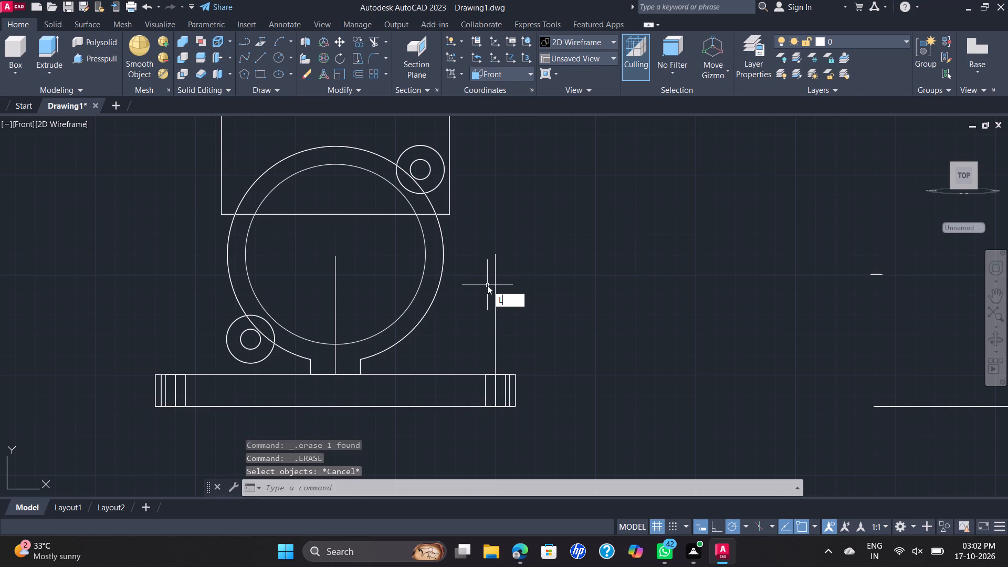
{"action": "key", "text": "Return"}
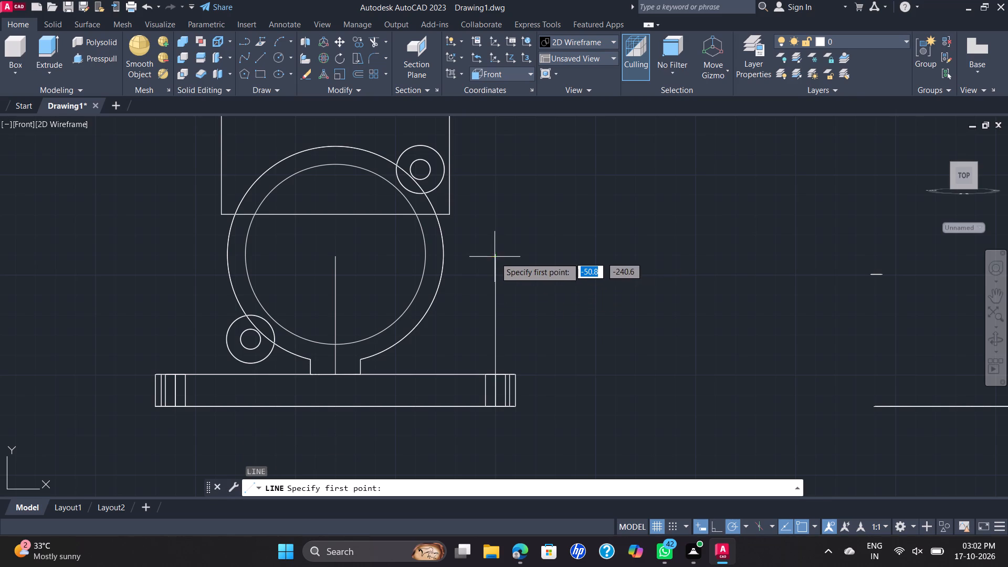
{"action": "left_click", "coordinate": [496, 258]}
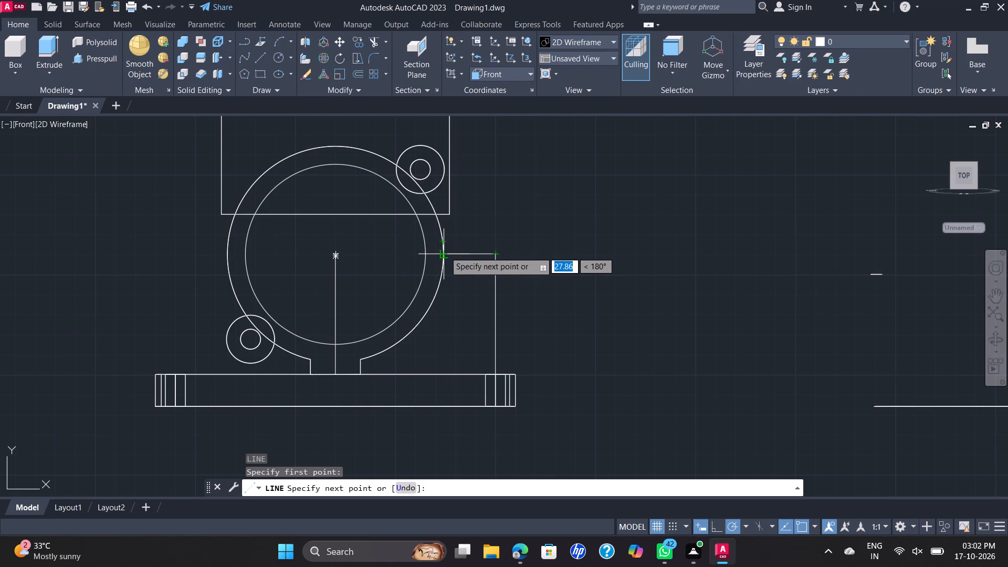
{"action": "scroll", "coordinate": [445, 251], "scroll_direction": "up", "scroll_amount": 1}
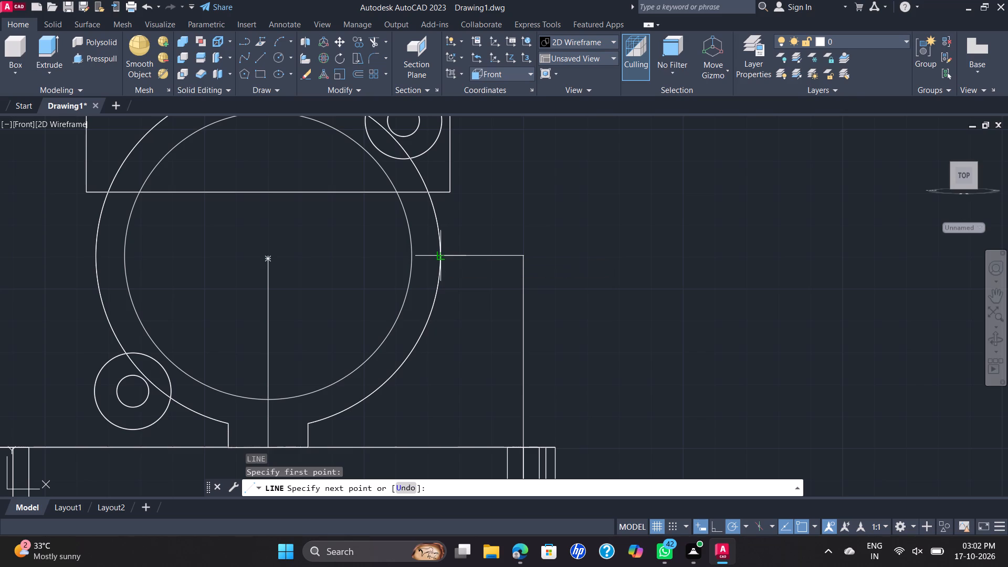
{"action": "left_click", "coordinate": [439, 257]}
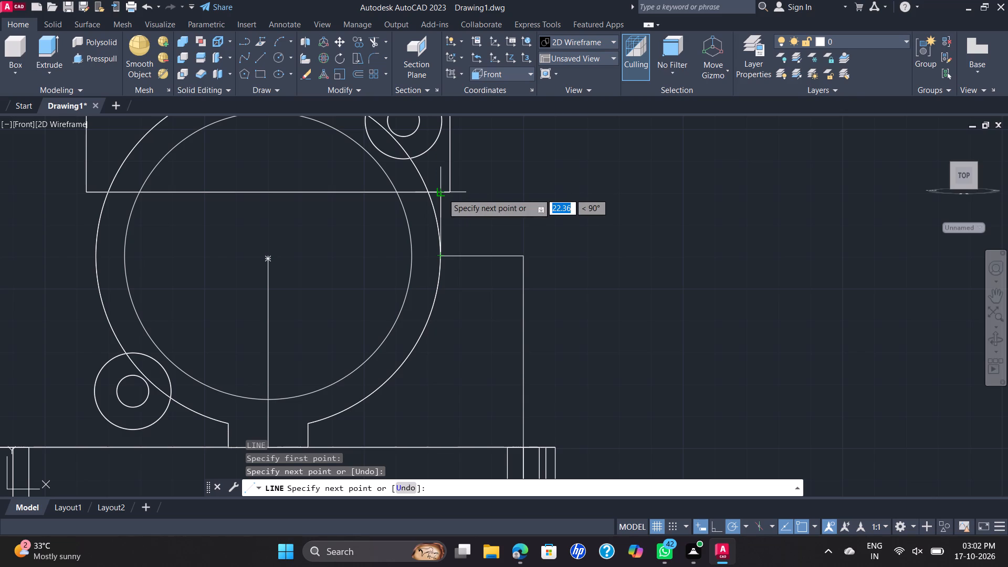
{"action": "key", "text": "Escape"}
Fillet the rib profile's lower corner at the base plate and its upper corner with radius 10.
{"action": "scroll", "coordinate": [480, 242], "scroll_direction": "down", "scroll_amount": 1}
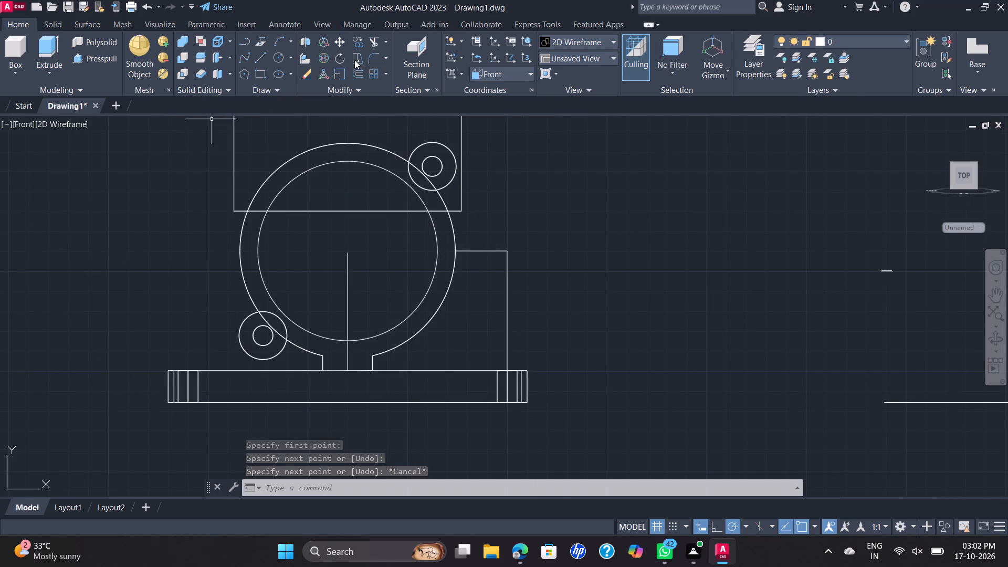
{"action": "left_click", "coordinate": [371, 55]}
{"action": "scroll", "coordinate": [553, 350], "scroll_direction": "up", "scroll_amount": 1}
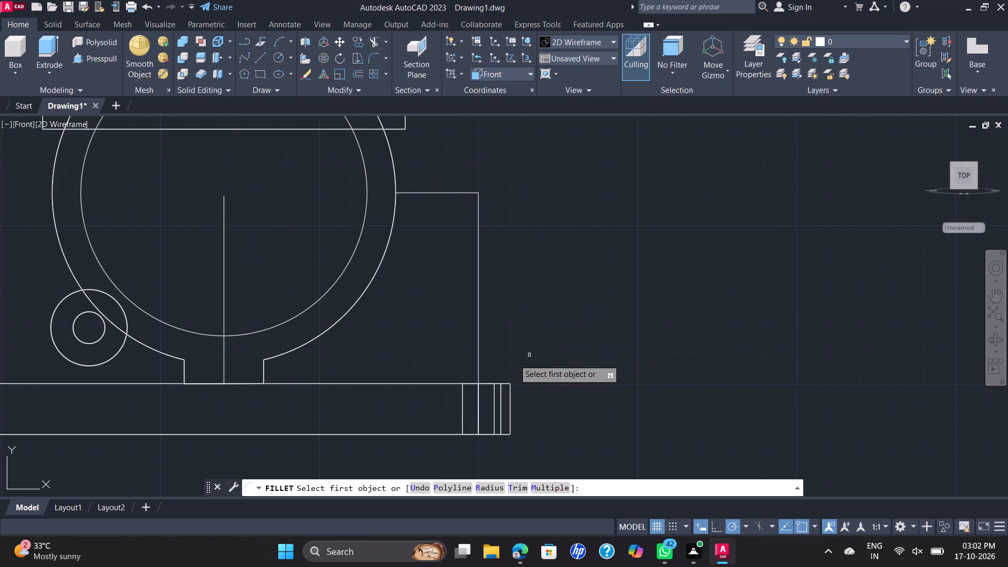
{"action": "left_click", "coordinate": [497, 383]}
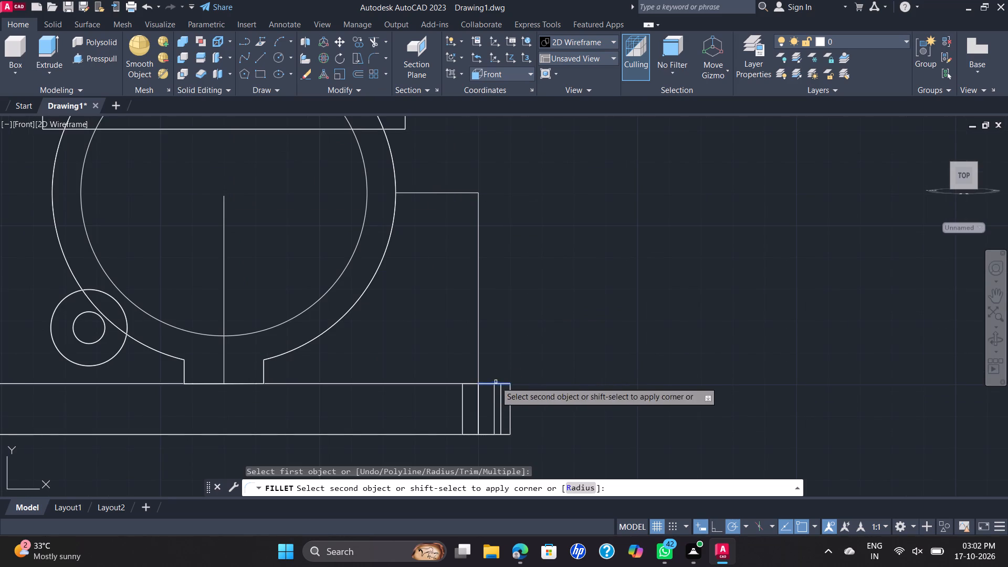
{"action": "left_click", "coordinate": [581, 491]}
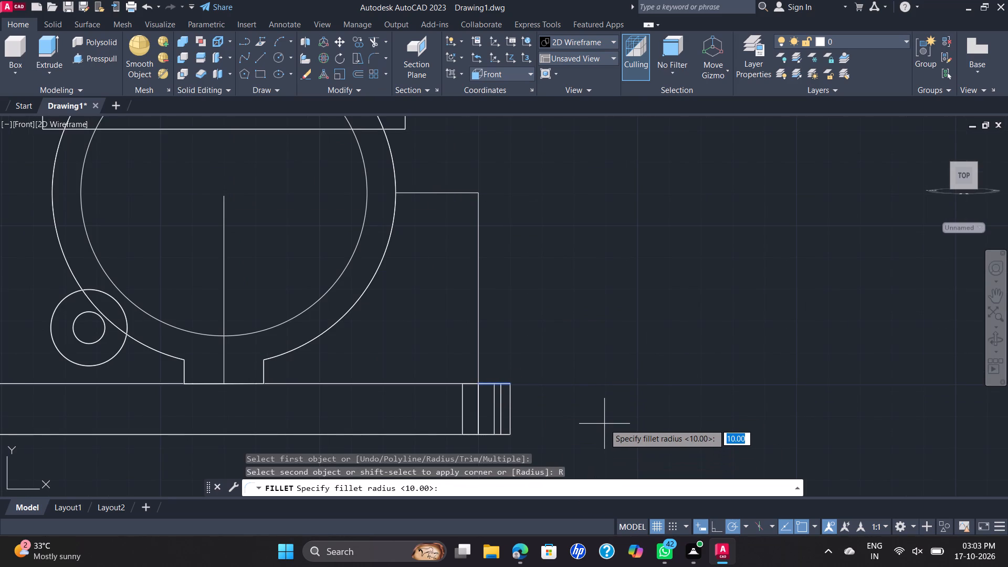
{"action": "type", "text": "10"}
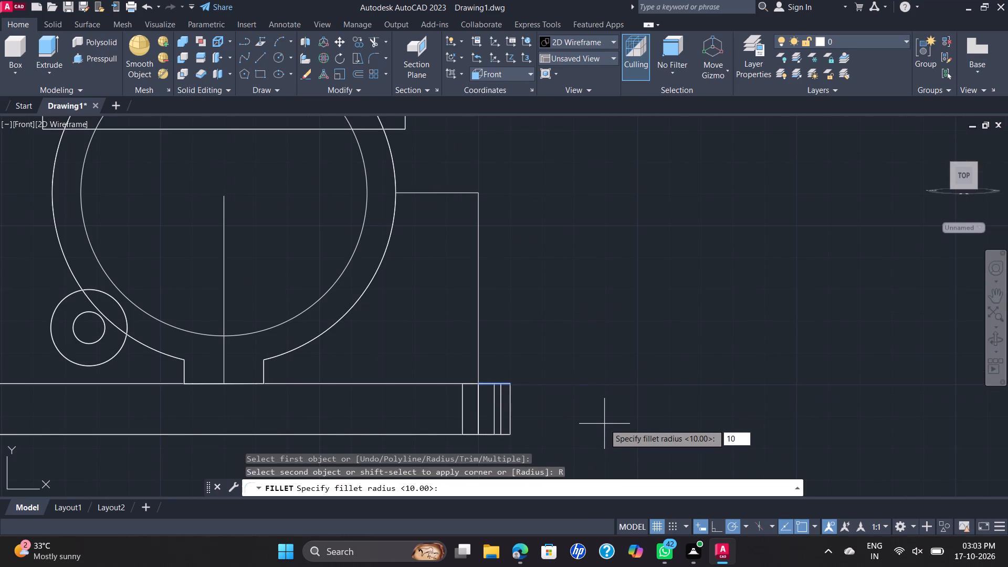
{"action": "key", "text": "Return"}
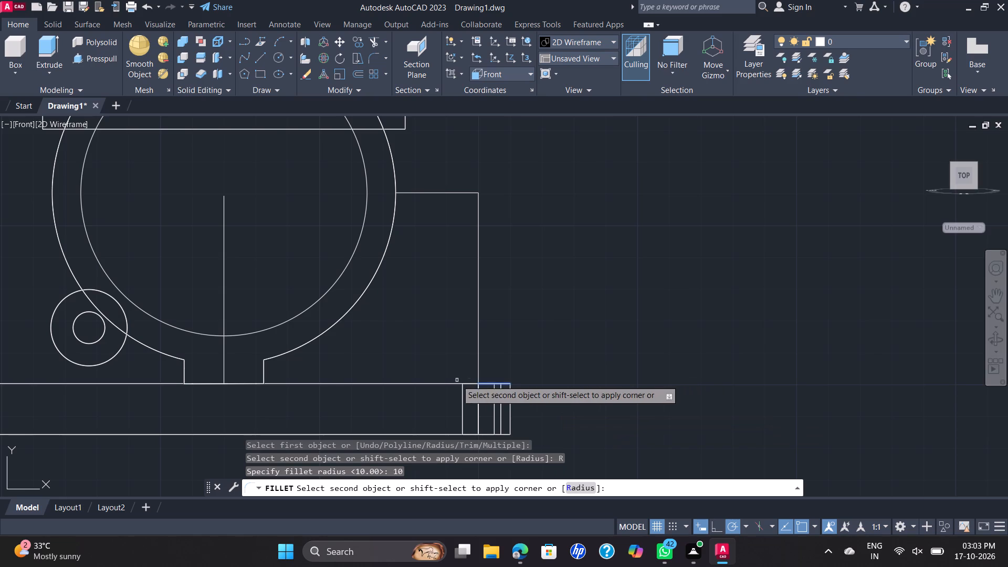
{"action": "left_click", "coordinate": [479, 366]}
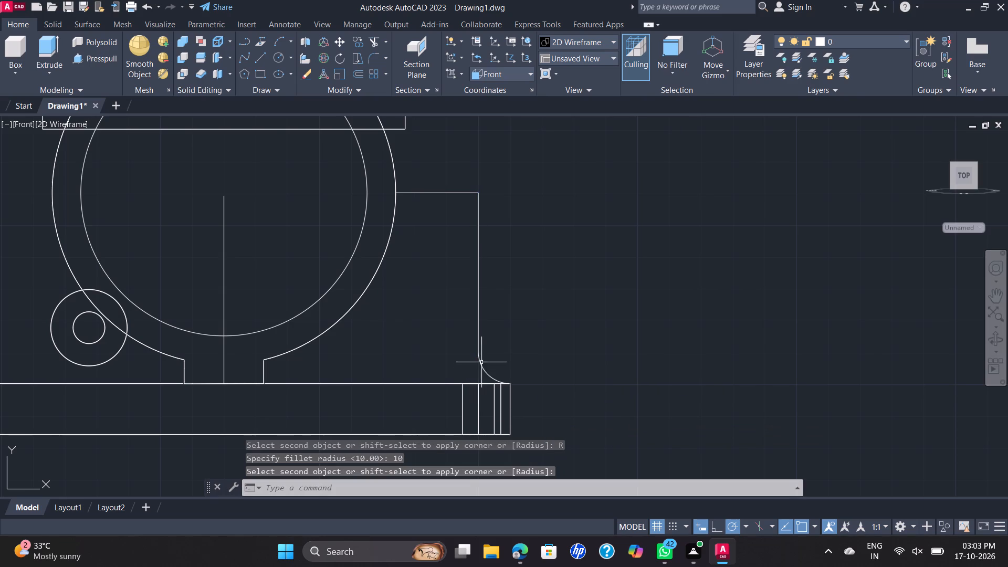
{"action": "key", "text": "space"}
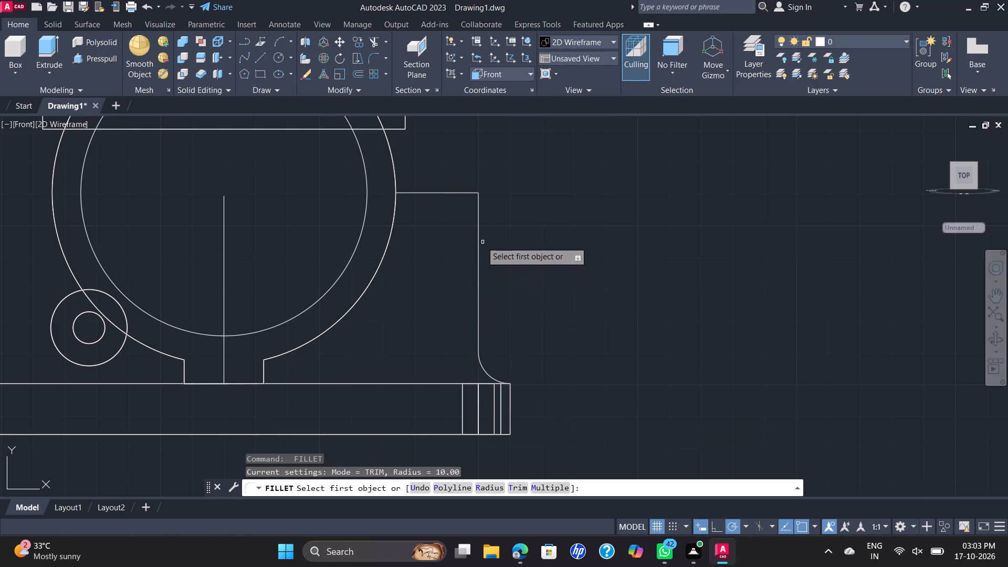
{"action": "left_click", "coordinate": [477, 235]}
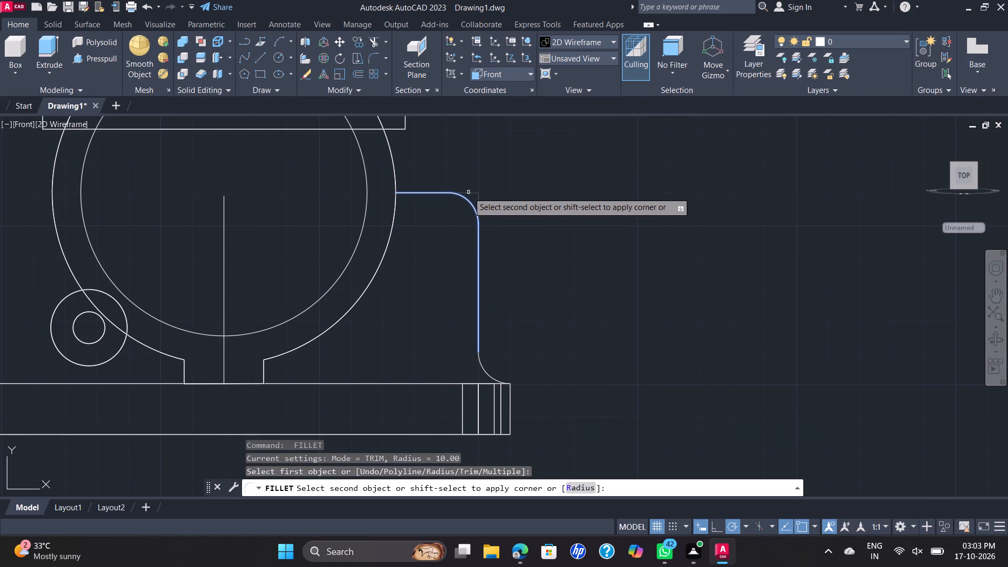
{"action": "left_click", "coordinate": [468, 192]}
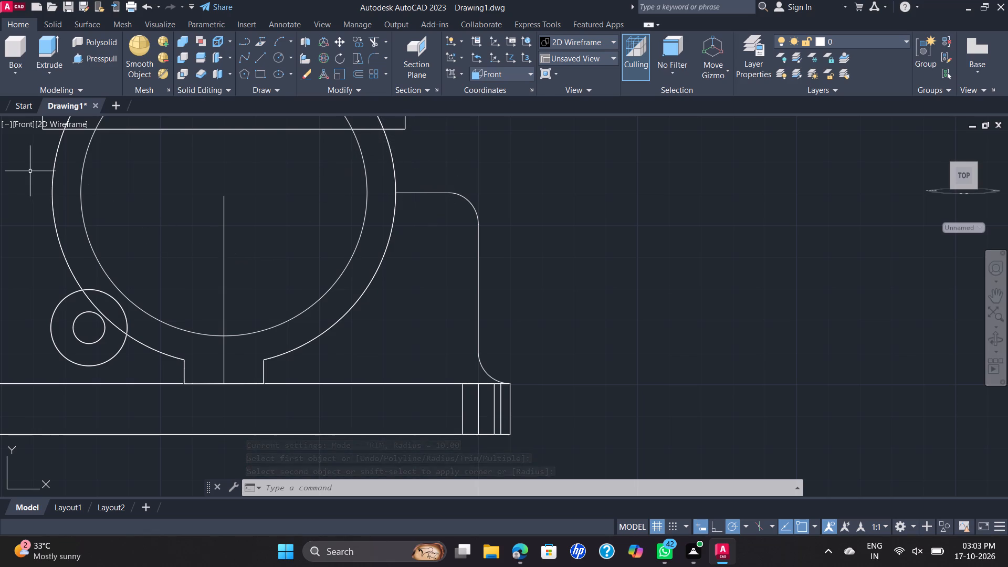
Draw a vertical line from the upper block's bottom right corner down to the rib profile's top horizontal line.
{"action": "scroll", "coordinate": [30, 173], "scroll_direction": "down", "scroll_amount": 1}
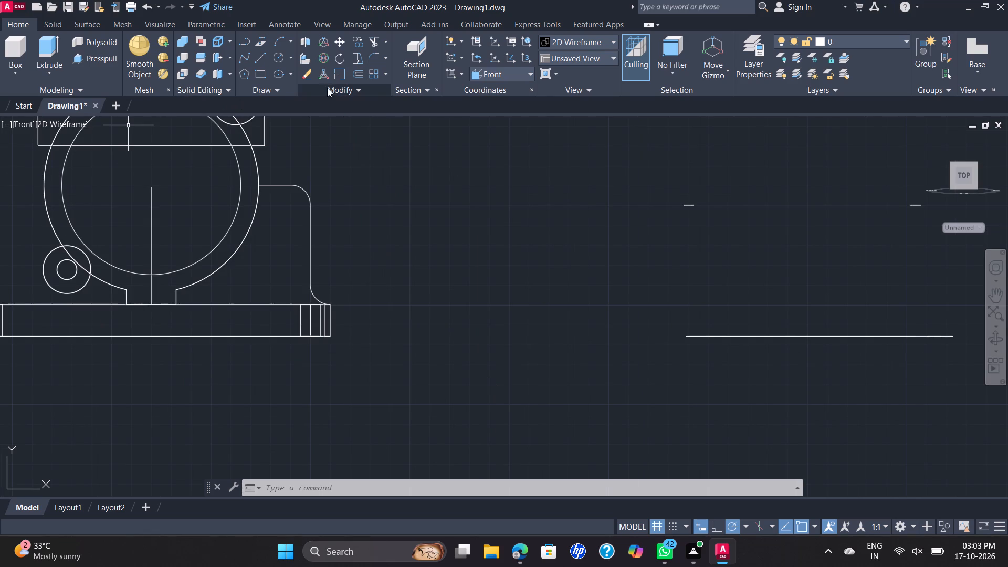
{"action": "left_click", "coordinate": [260, 60]}
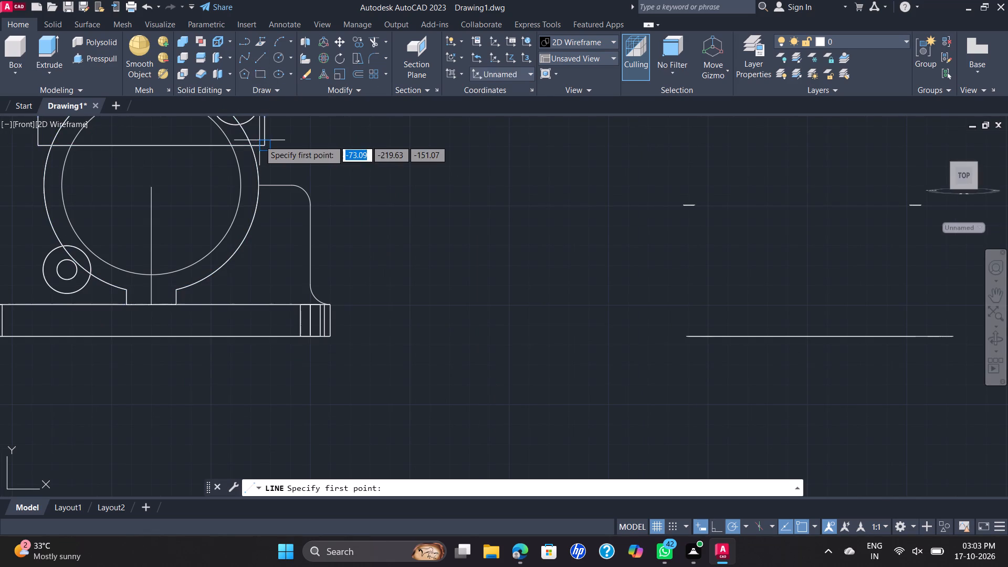
{"action": "left_click", "coordinate": [262, 144]}
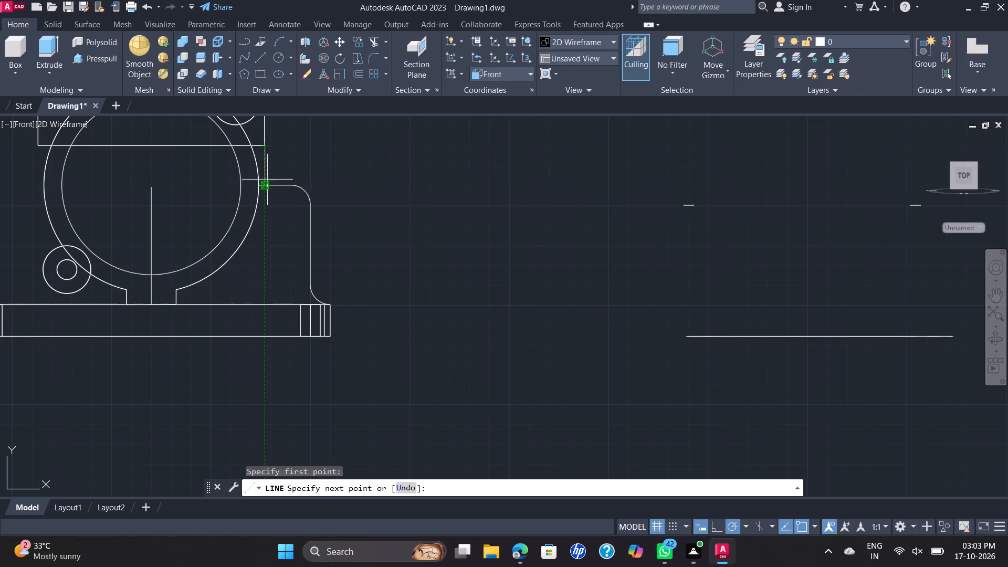
{"action": "left_click", "coordinate": [267, 183]}
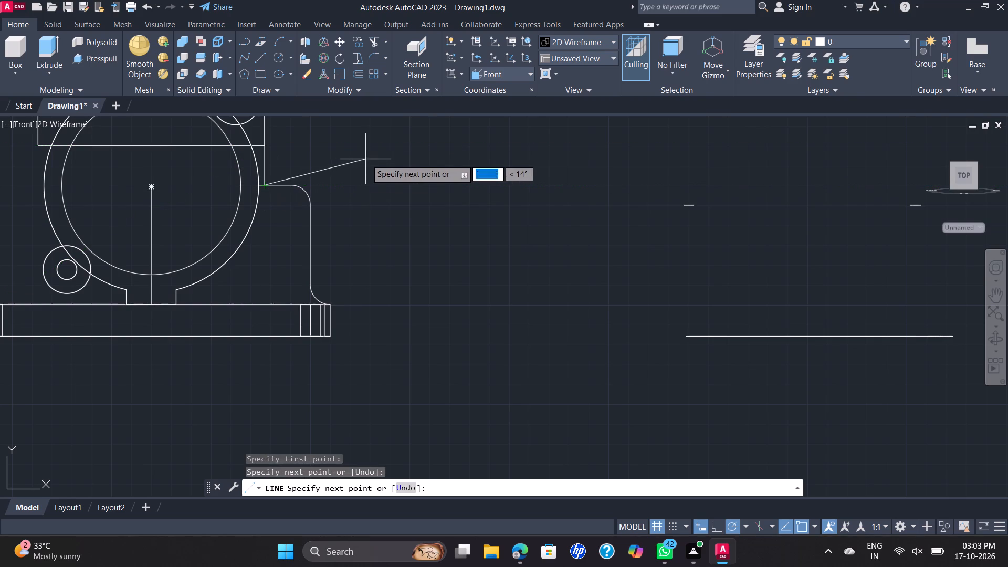
{"action": "key", "text": "Escape"}
Fillet the corner between the new vertical line and the rib profile's top horizontal line with radius 10.
{"action": "scroll", "coordinate": [254, 180], "scroll_direction": "up", "scroll_amount": 3}
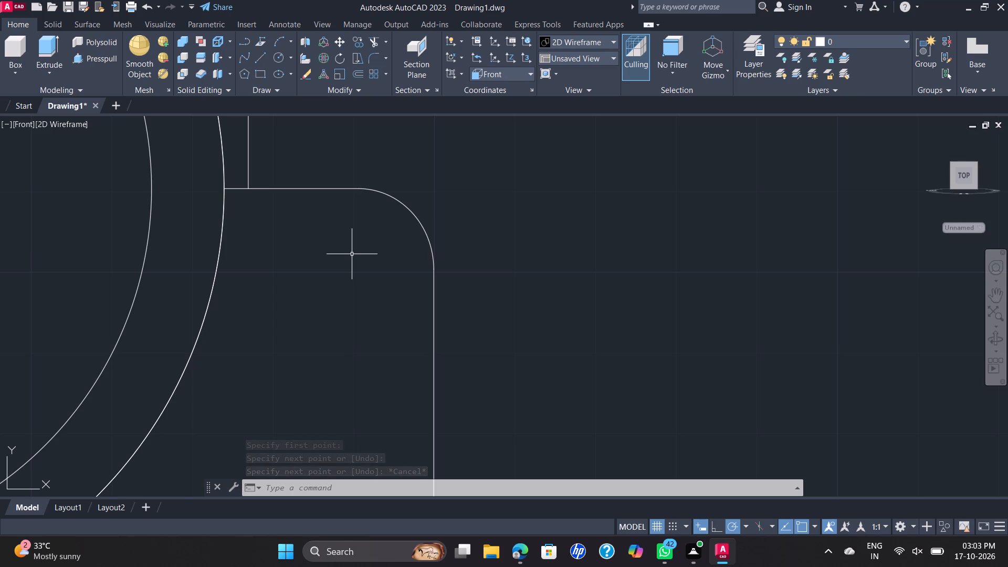
{"action": "key", "text": "f"}
{"action": "key", "text": "Return"}
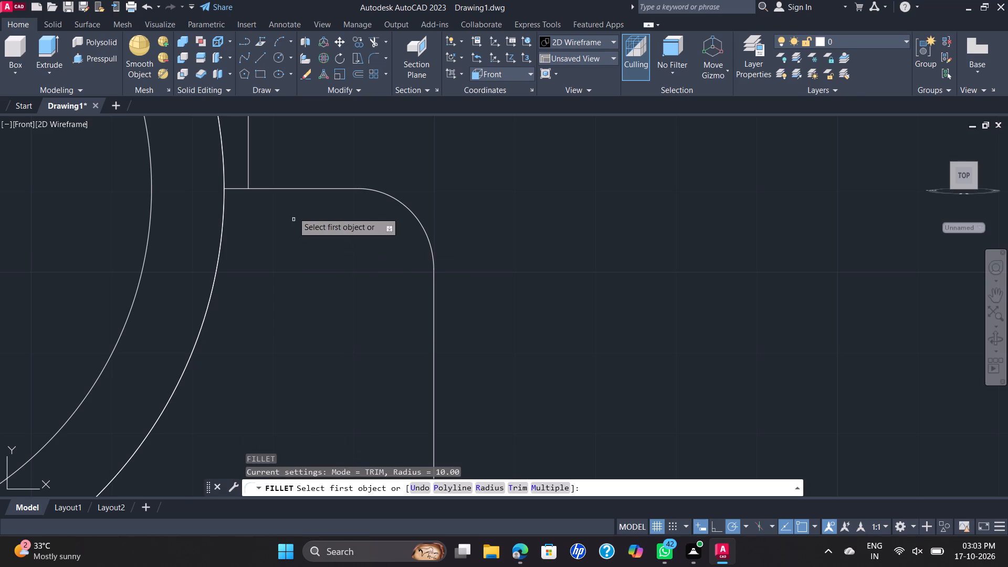
{"action": "left_click", "coordinate": [315, 188]}
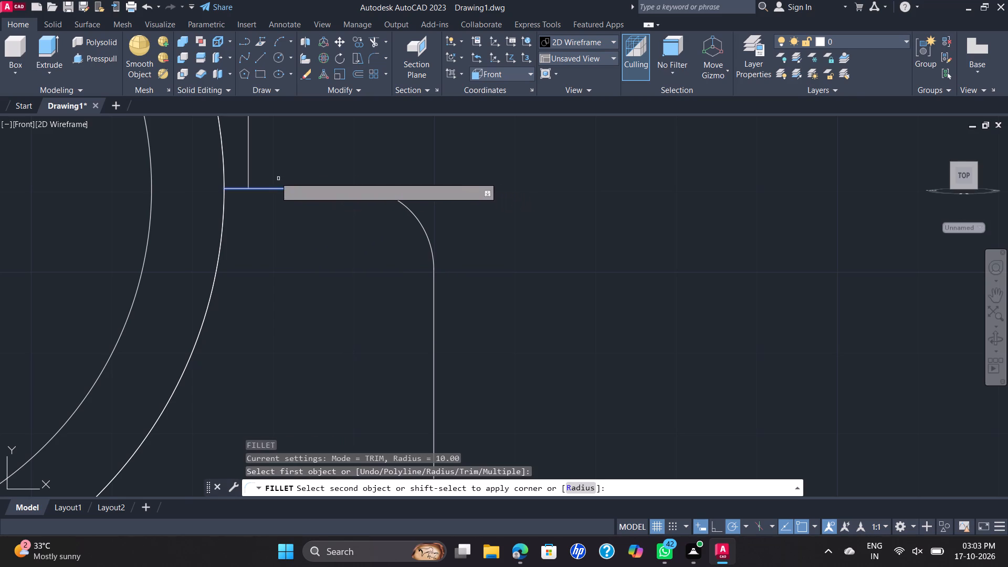
{"action": "left_click", "coordinate": [248, 170]}
{"action": "scroll", "coordinate": [258, 170], "scroll_direction": "down", "scroll_amount": 2}
{"action": "scroll", "coordinate": [319, 177], "scroll_direction": "down", "scroll_amount": 1}
{"action": "middle_click_drag", "start_coordinate": [335, 182], "coordinate": [421, 202]}
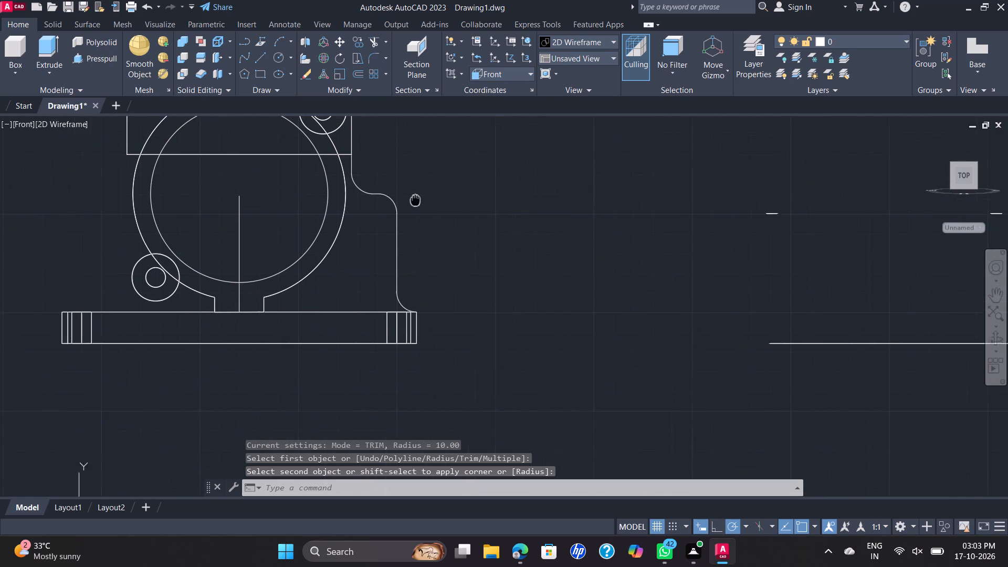
{"action": "middle_click_drag", "start_coordinate": [421, 202], "coordinate": [422, 202]}
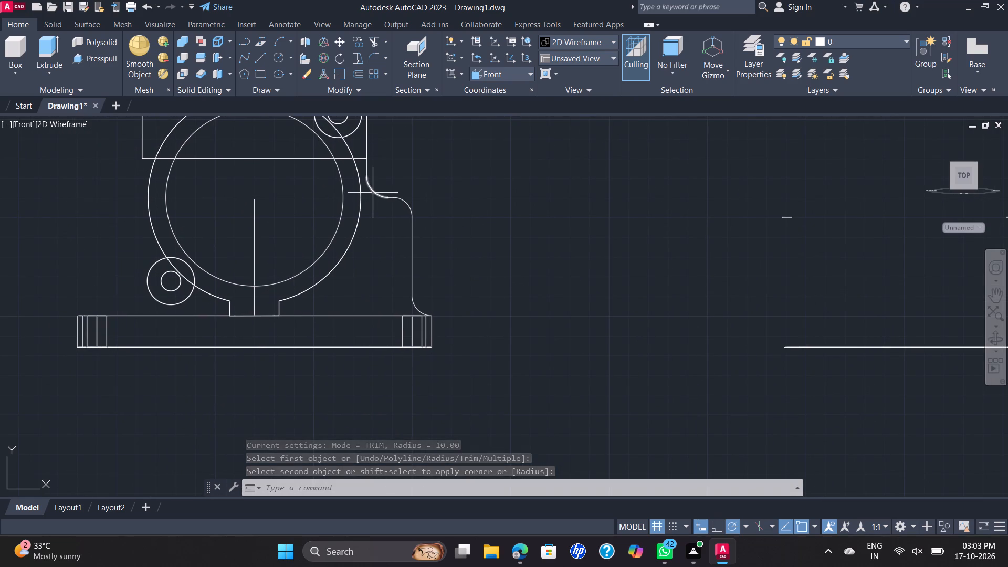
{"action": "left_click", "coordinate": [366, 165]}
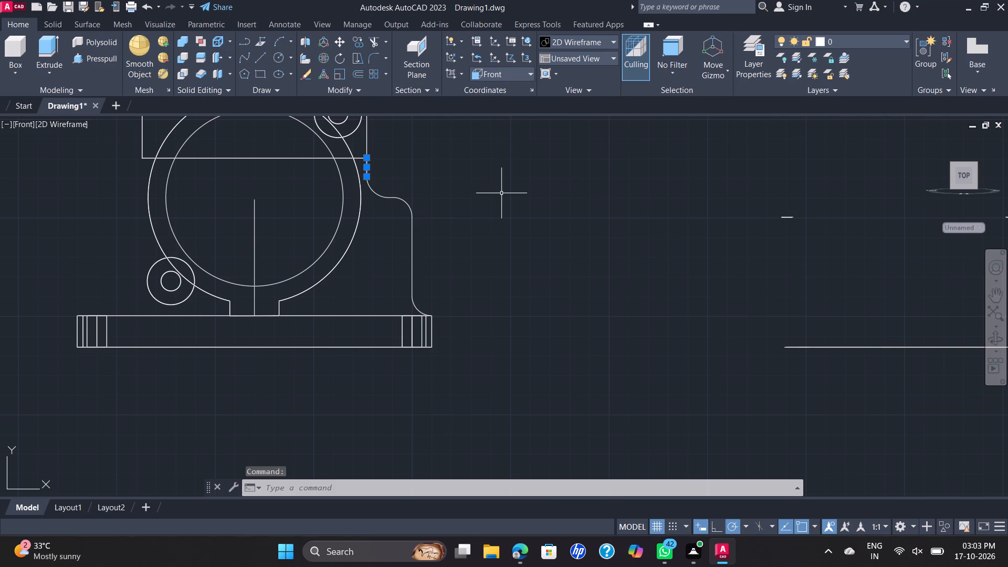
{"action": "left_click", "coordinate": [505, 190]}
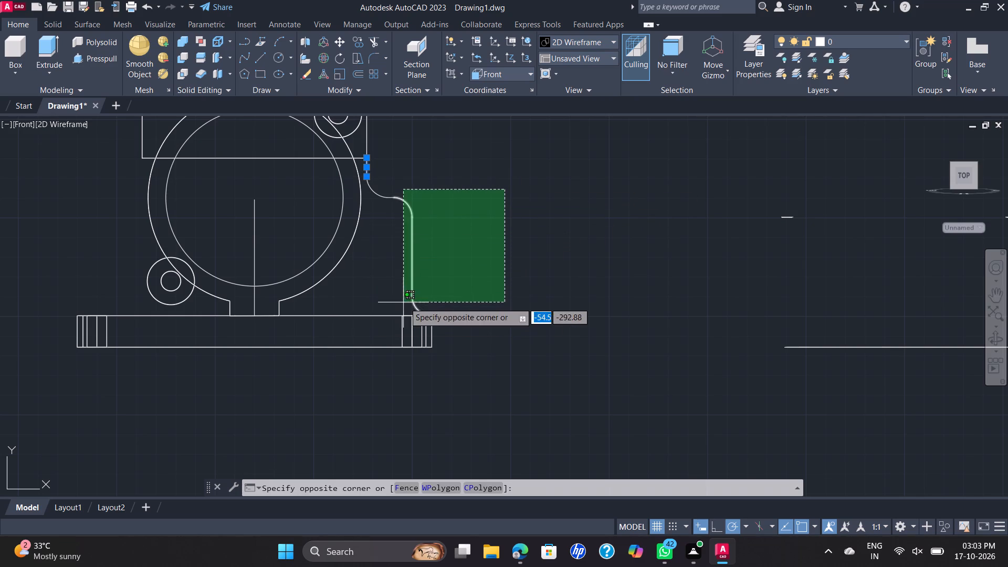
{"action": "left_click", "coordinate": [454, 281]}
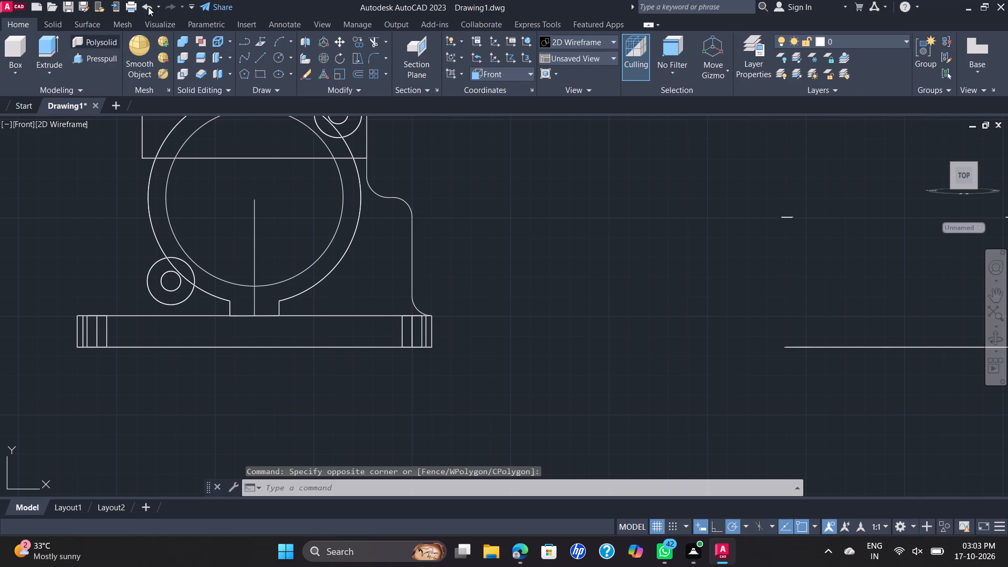
Close the rib profile with a line from the block's bottom corner vertically to the base plate's top edge, continued horizontally to the lower fillet's end.
{"action": "left_click", "coordinate": [259, 61]}
{"action": "scroll", "coordinate": [385, 162], "scroll_direction": "up", "scroll_amount": 1}
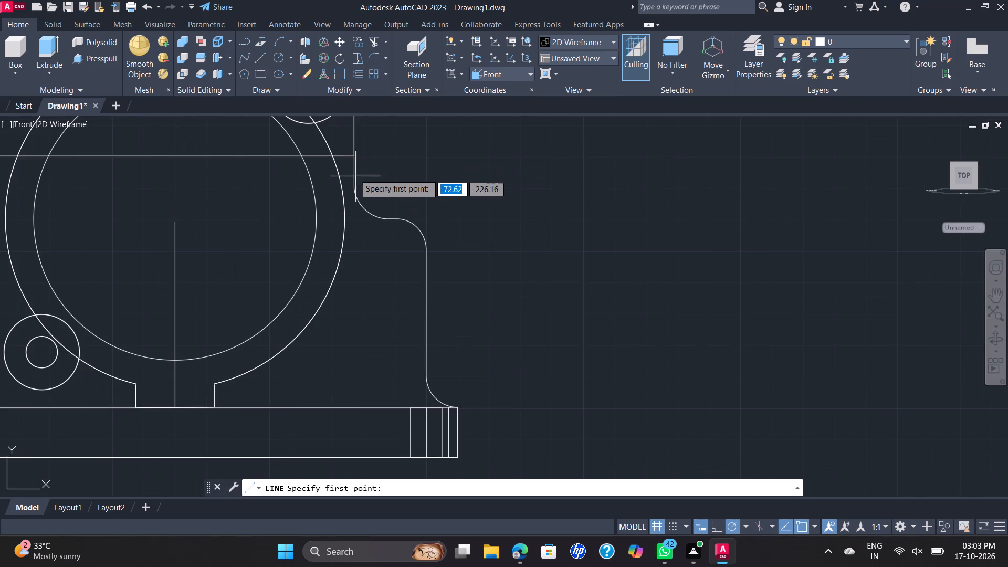
{"action": "left_click", "coordinate": [355, 156]}
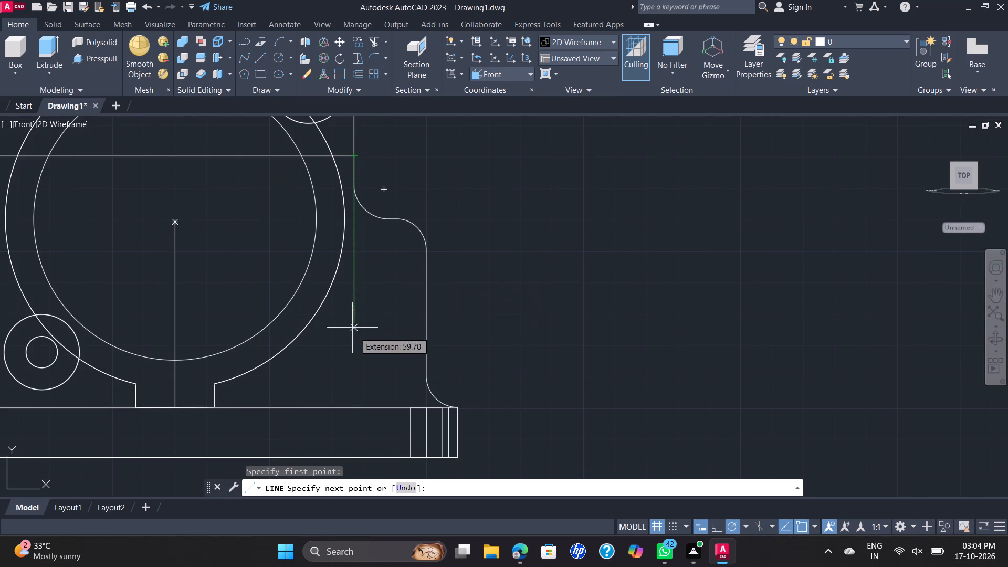
{"action": "left_click", "coordinate": [355, 408]}
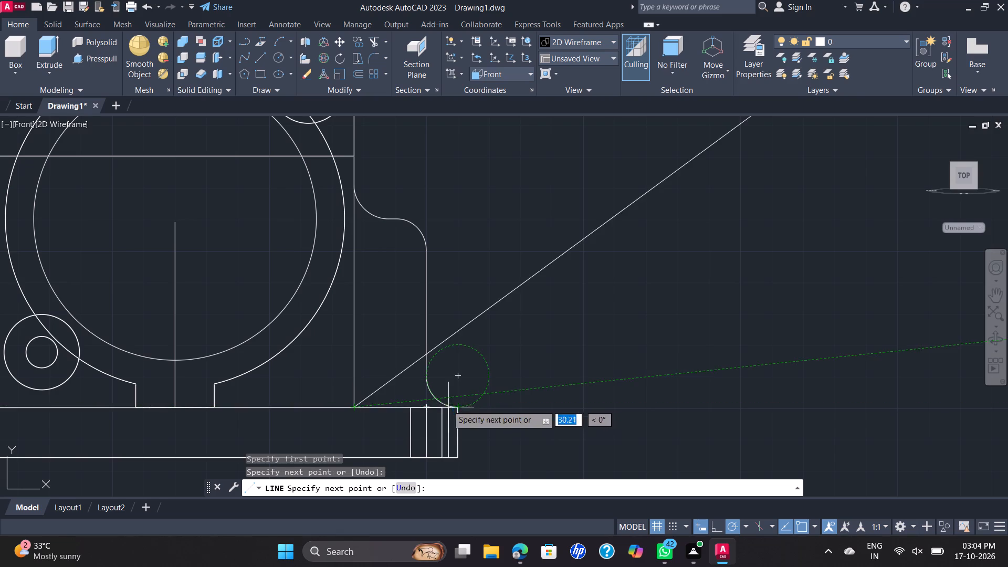
{"action": "scroll", "coordinate": [450, 410], "scroll_direction": "up", "scroll_amount": 1}
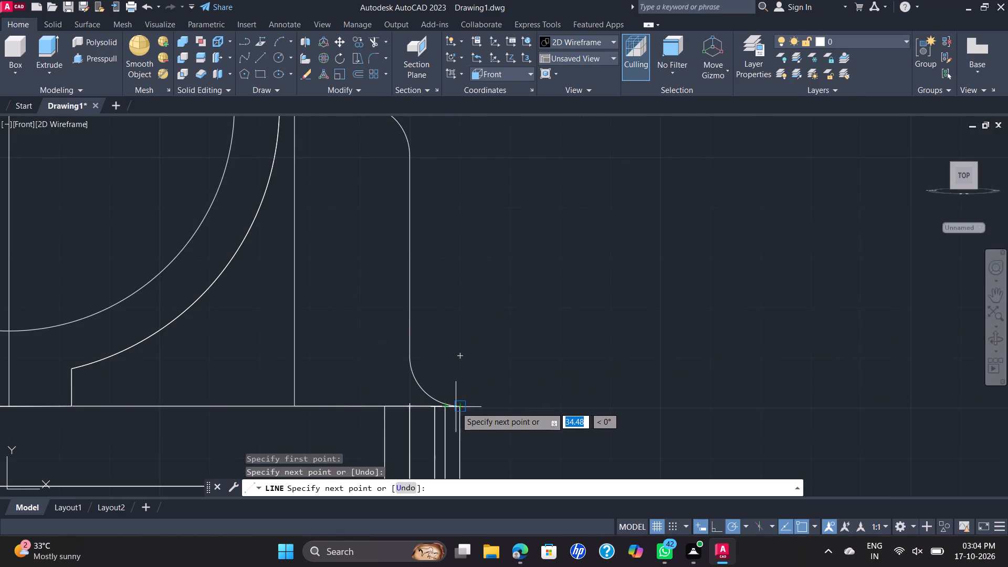
{"action": "left_click", "coordinate": [458, 407]}
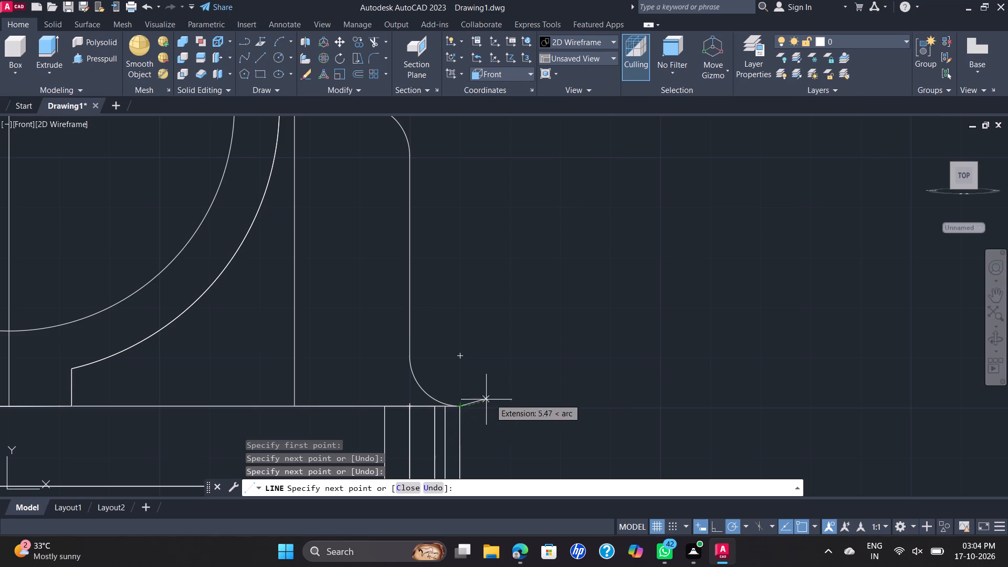
{"action": "key", "text": "Escape"}
{"action": "scroll", "coordinate": [503, 391], "scroll_direction": "down", "scroll_amount": 3}
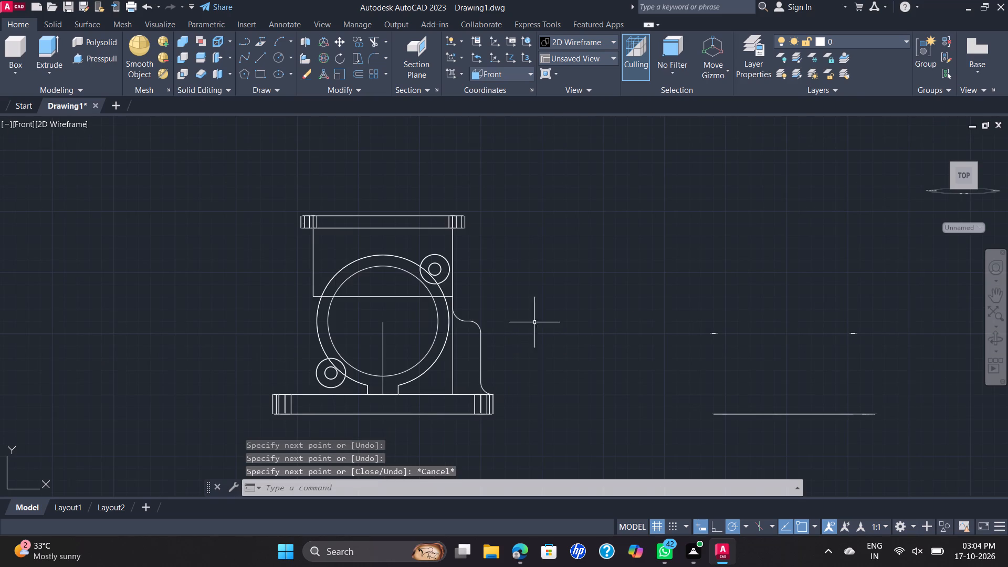
Join the rib profile's lines and fillet arcs into a single spline using a crossing selection around the rib.
{"action": "left_click", "coordinate": [590, 276]}
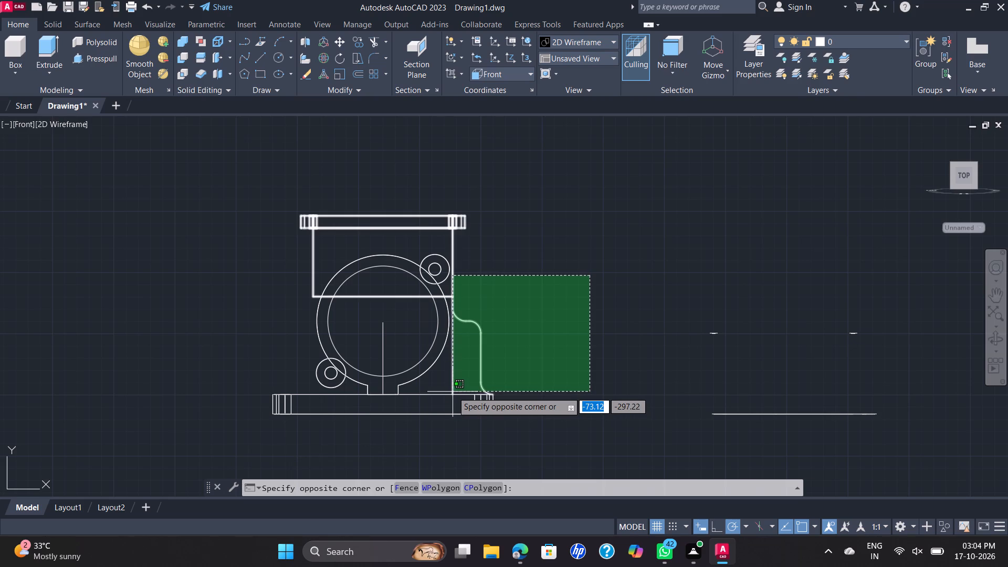
{"action": "left_click", "coordinate": [453, 392]}
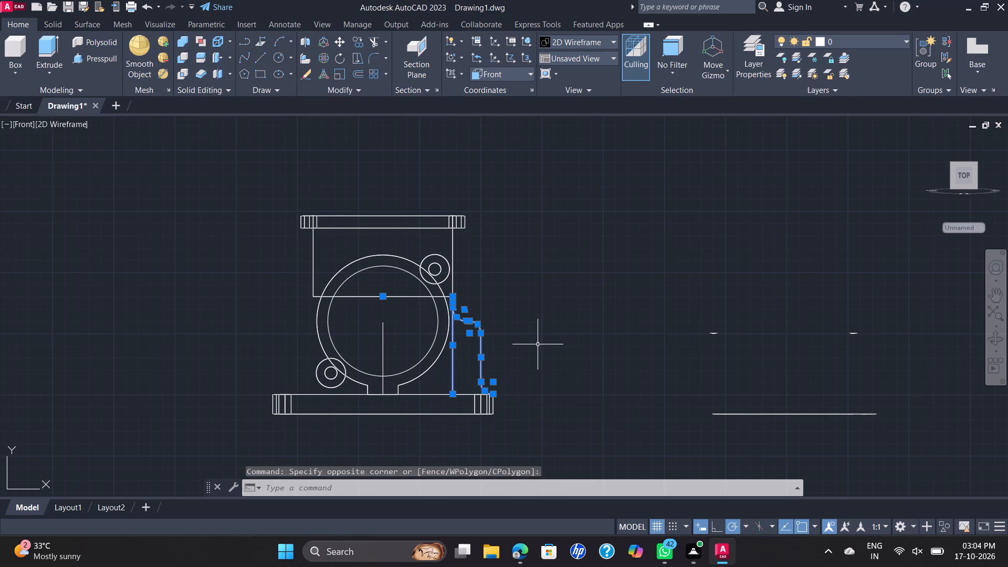
{"action": "left_click", "coordinate": [538, 343]}
{"action": "left_click", "coordinate": [579, 315]}
{"action": "left_click_drag", "start_coordinate": [629, 272], "coordinate": [618, 275]}
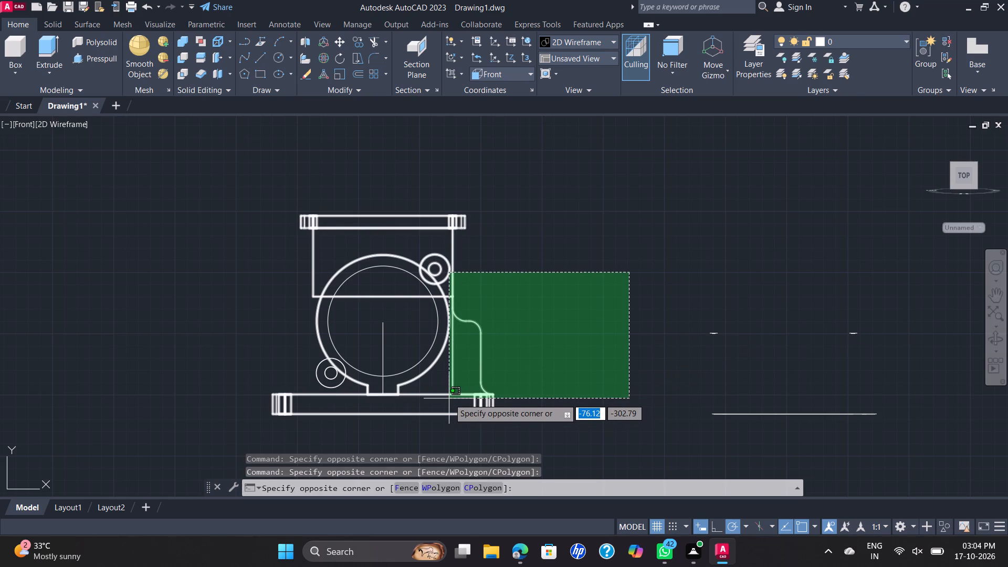
{"action": "left_click", "coordinate": [449, 398]}
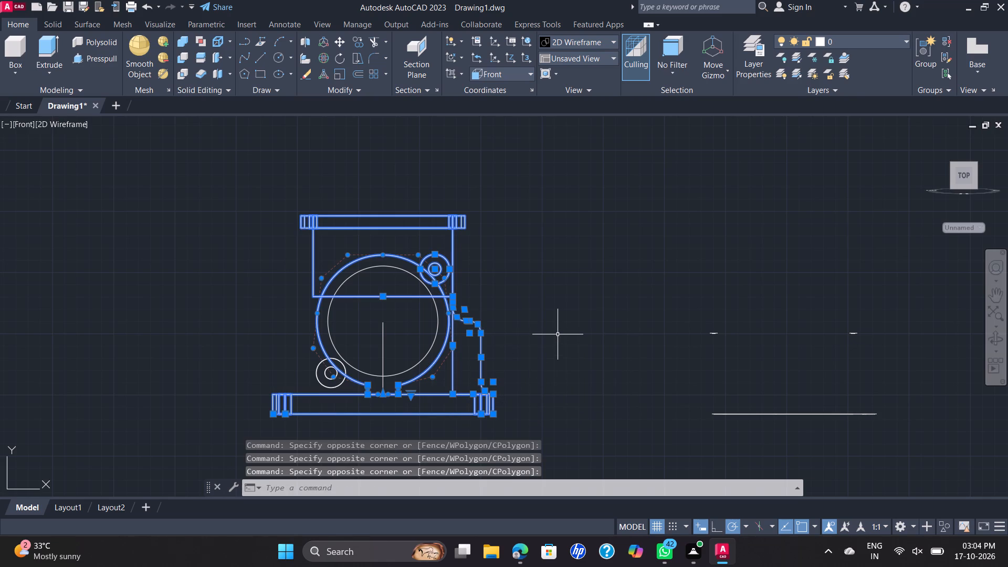
{"action": "key", "text": "j"}
{"action": "key", "text": "Return"}
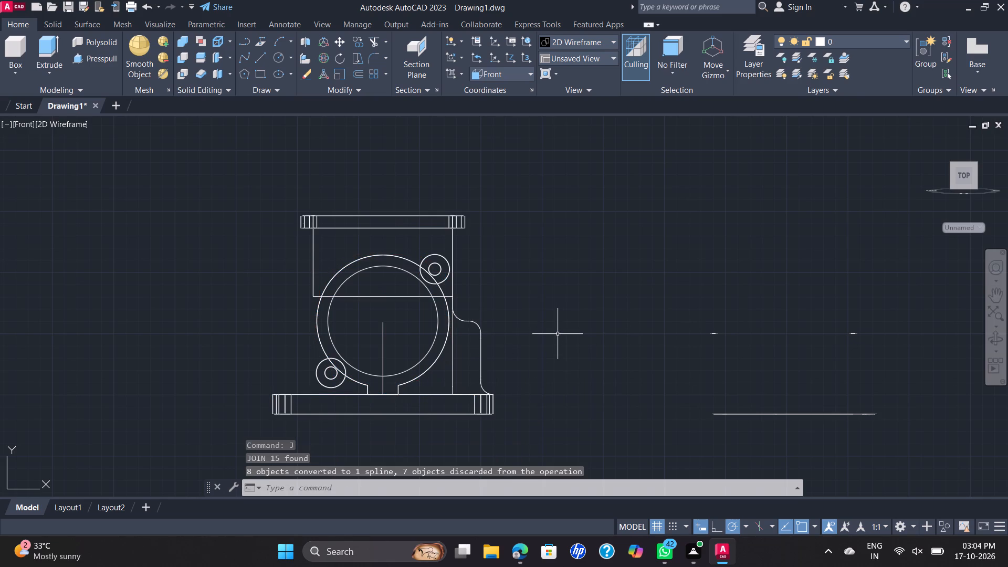
{"action": "right_click", "coordinate": [557, 334]}
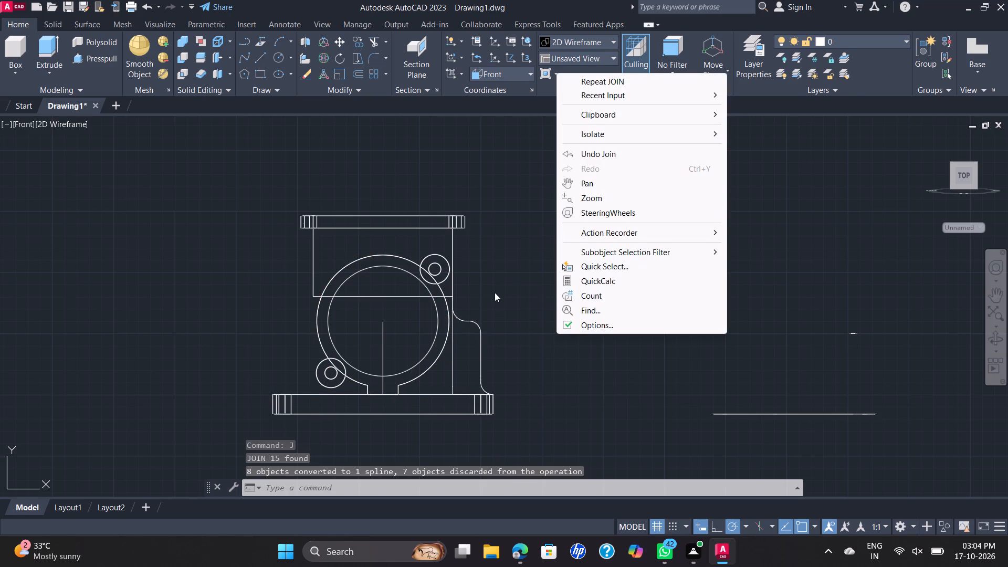
{"action": "left_click", "coordinate": [495, 292]}
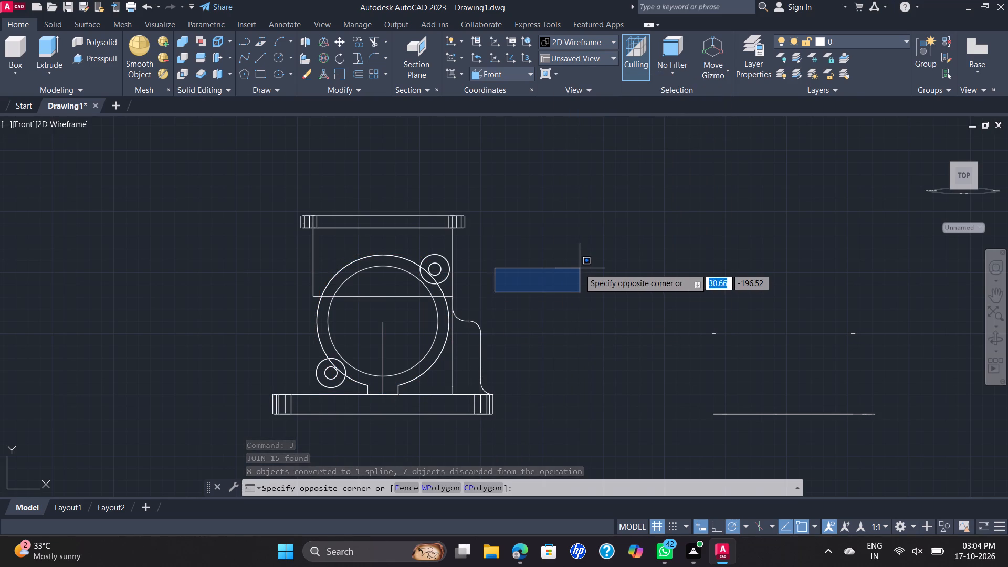
{"action": "key", "text": "Escape"}
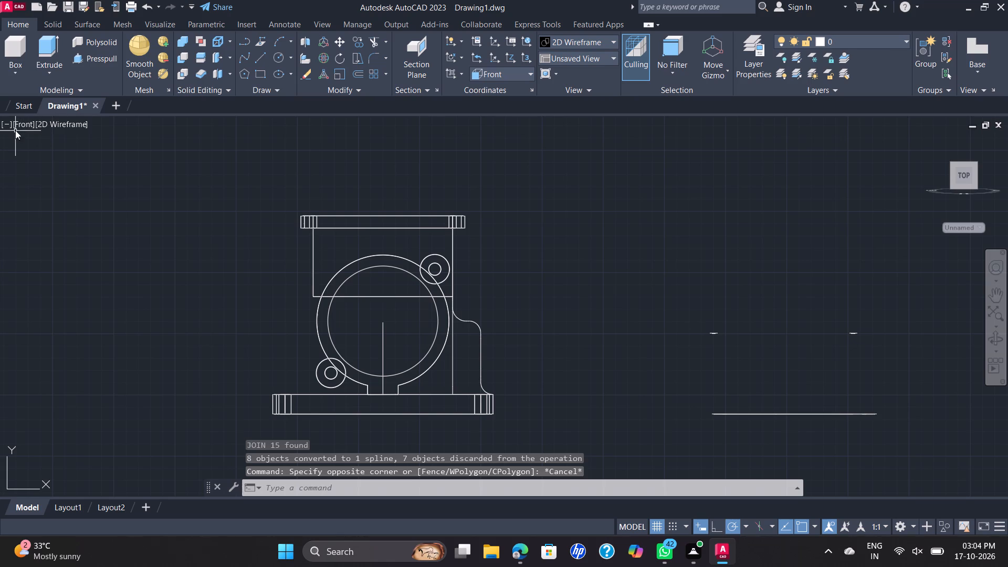
Switch to the SE Isometric view and move the joined rib profile spline off the housing into the empty space beside the base plate.
{"action": "left_click", "coordinate": [16, 122]}
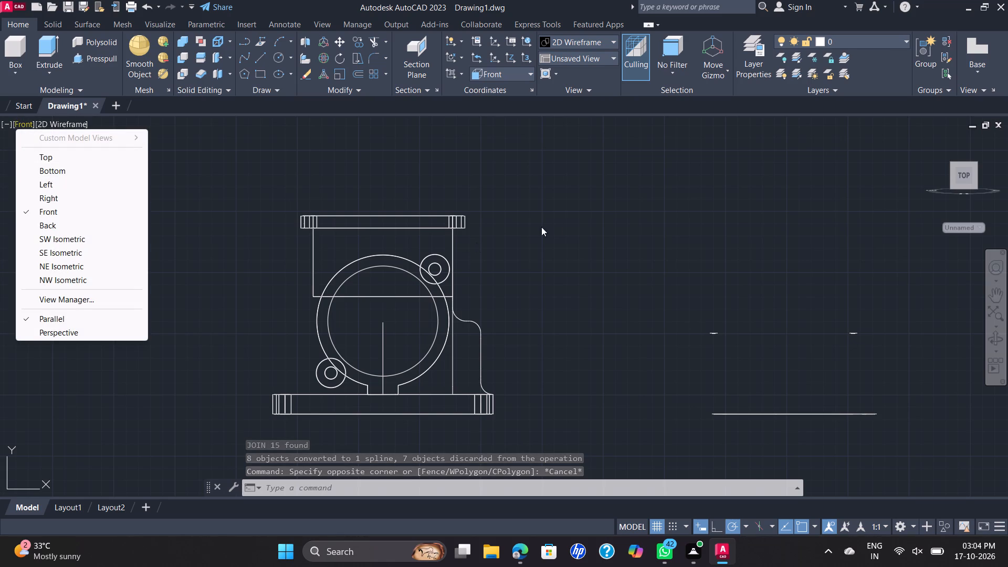
{"action": "left_click", "coordinate": [558, 227]}
{"action": "left_click", "coordinate": [551, 238]}
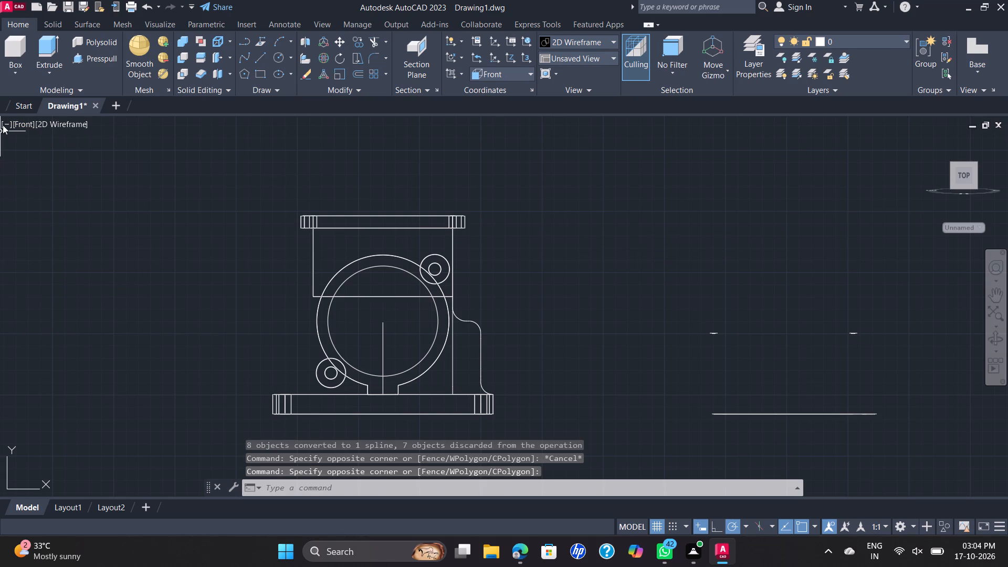
{"action": "left_click", "coordinate": [25, 124]}
{"action": "left_click", "coordinate": [86, 250]}
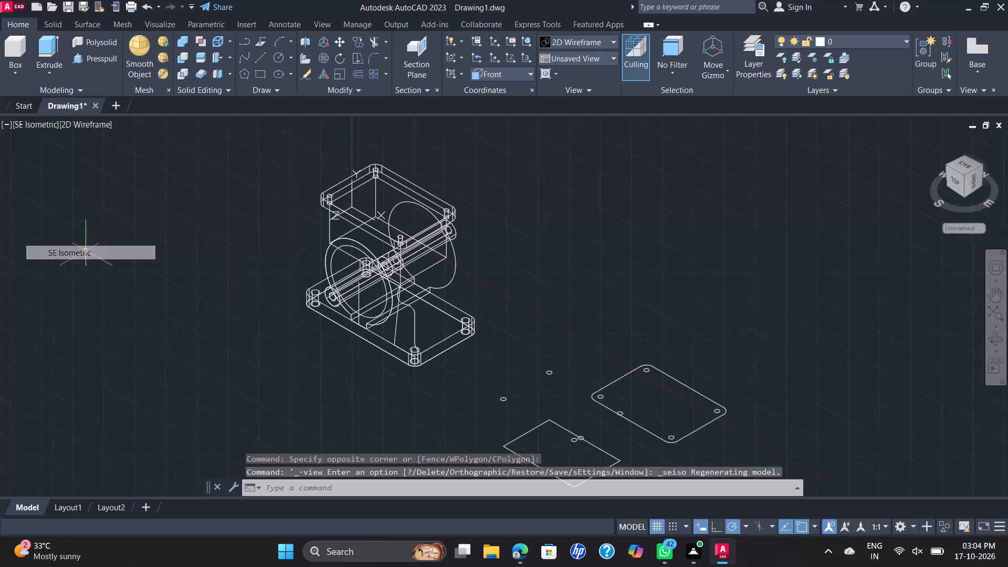
{"action": "scroll", "coordinate": [427, 306], "scroll_direction": "up", "scroll_amount": 1}
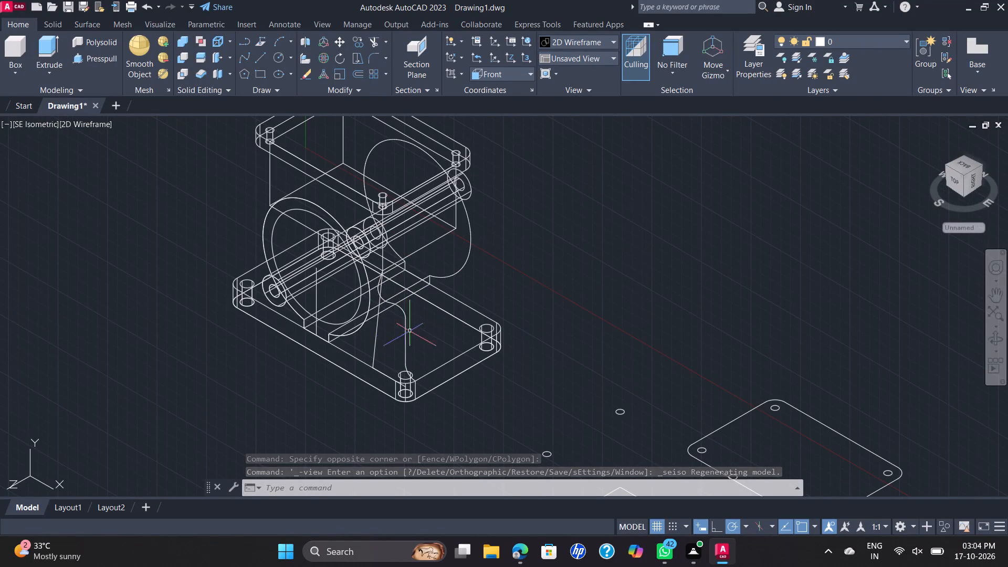
{"action": "scroll", "coordinate": [412, 380], "scroll_direction": "up", "scroll_amount": 3}
{"action": "scroll", "coordinate": [408, 398], "scroll_direction": "down", "scroll_amount": 1}
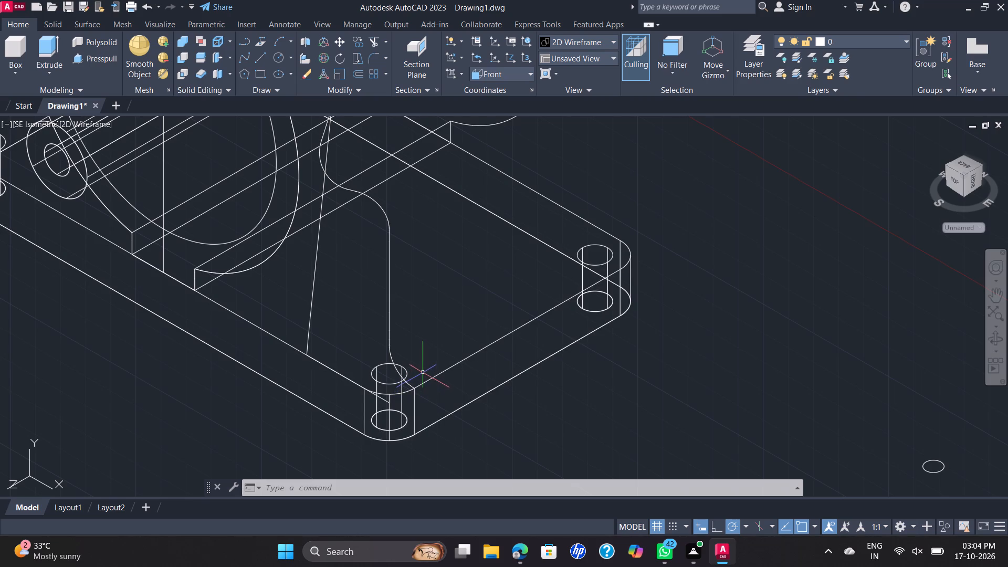
{"action": "scroll", "coordinate": [424, 366], "scroll_direction": "down", "scroll_amount": 1}
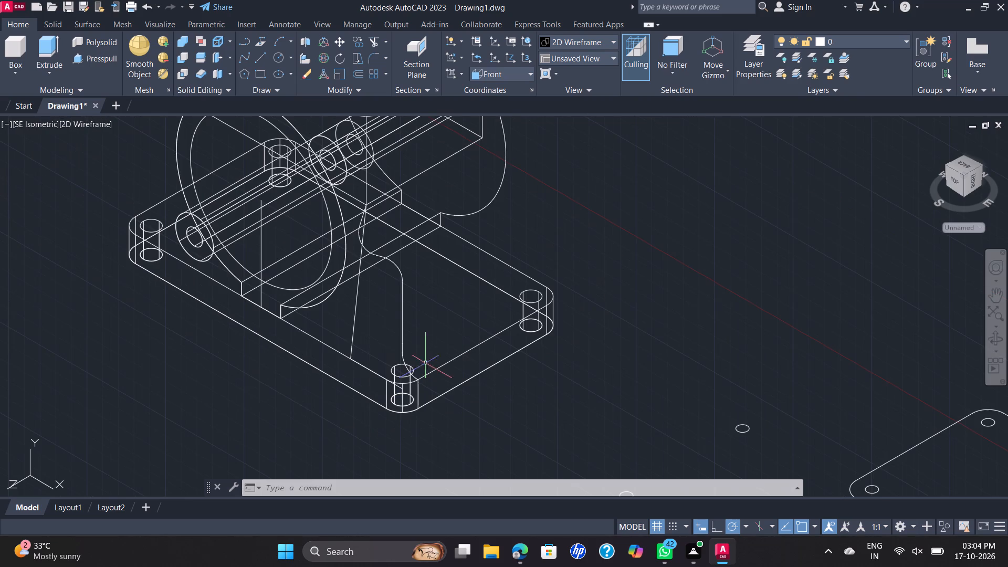
{"action": "left_click", "coordinate": [352, 330]}
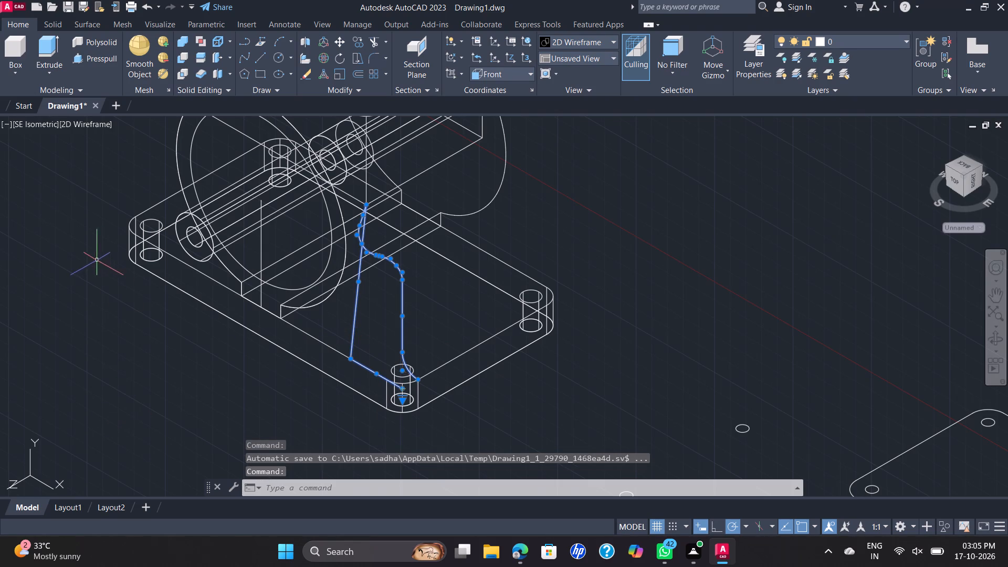
{"action": "left_click", "coordinate": [342, 40]}
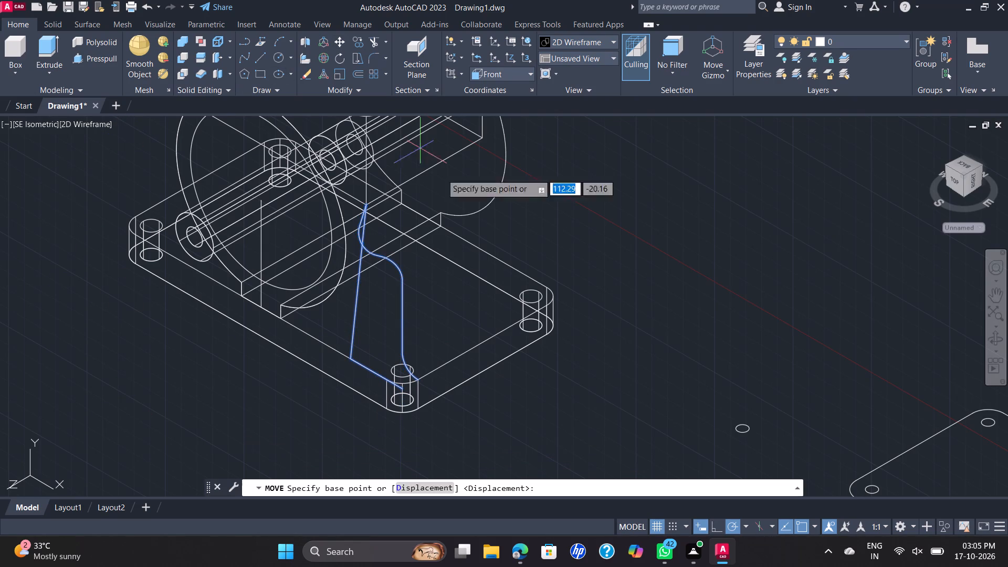
{"action": "left_click", "coordinate": [403, 290]}
{"action": "left_click", "coordinate": [652, 236]}
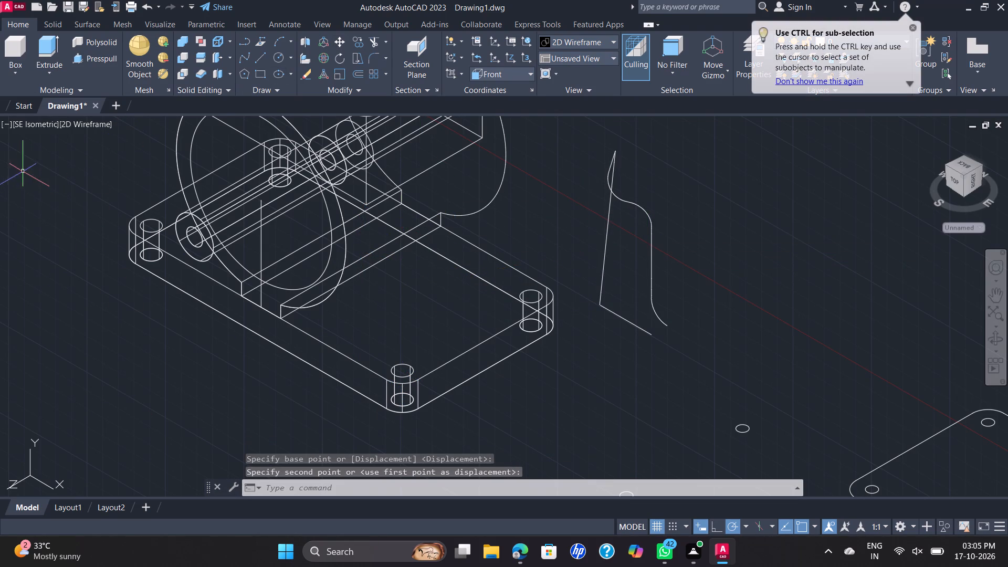
Inspect the moved rib profile's outline closely in the Front view.
{"action": "left_click", "coordinate": [43, 121]}
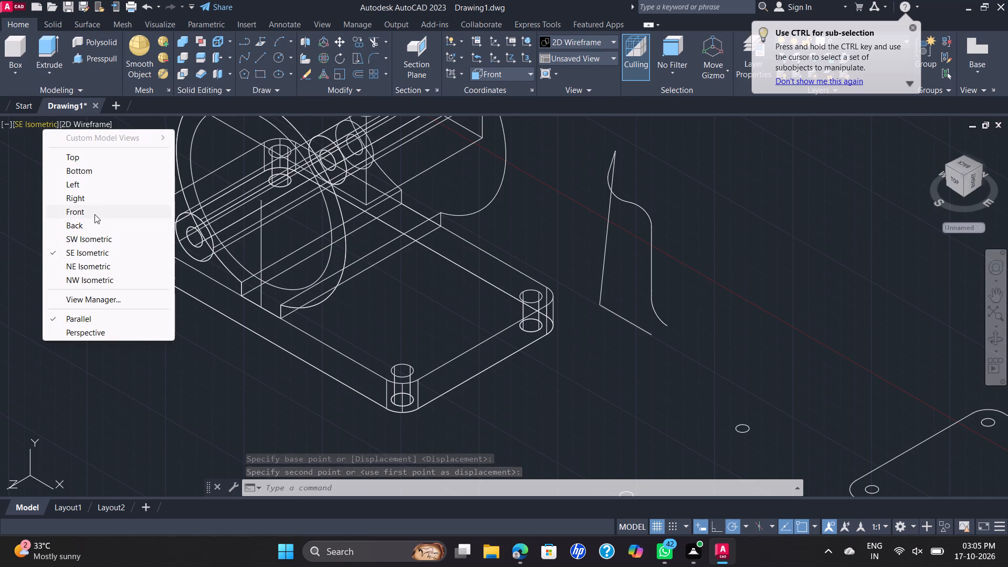
{"action": "left_click", "coordinate": [96, 214]}
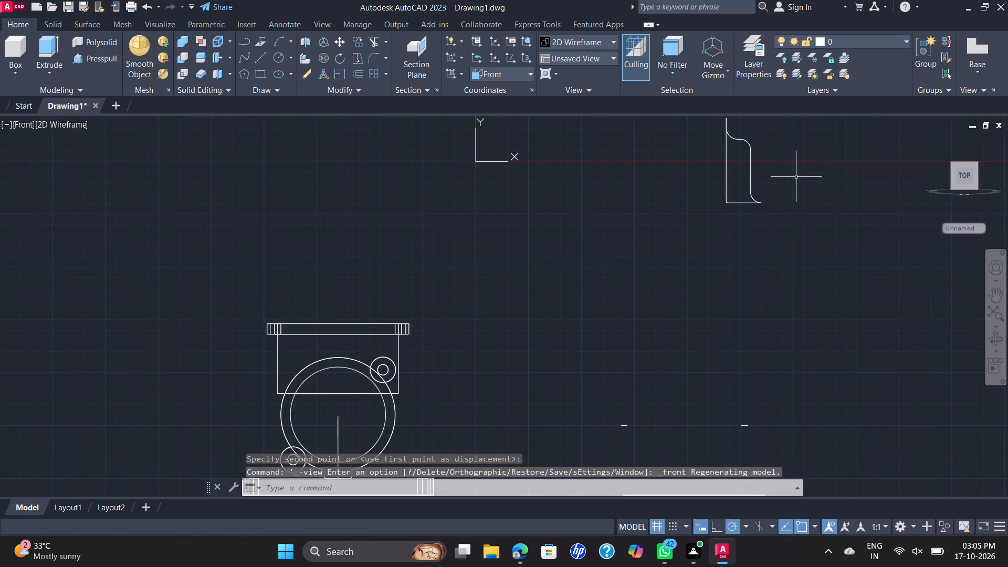
{"action": "middle_click_drag", "start_coordinate": [786, 171], "coordinate": [661, 293]}
{"action": "scroll", "coordinate": [513, 320], "scroll_direction": "up", "scroll_amount": 2}
{"action": "middle_click_drag", "start_coordinate": [698, 208], "coordinate": [465, 356]}
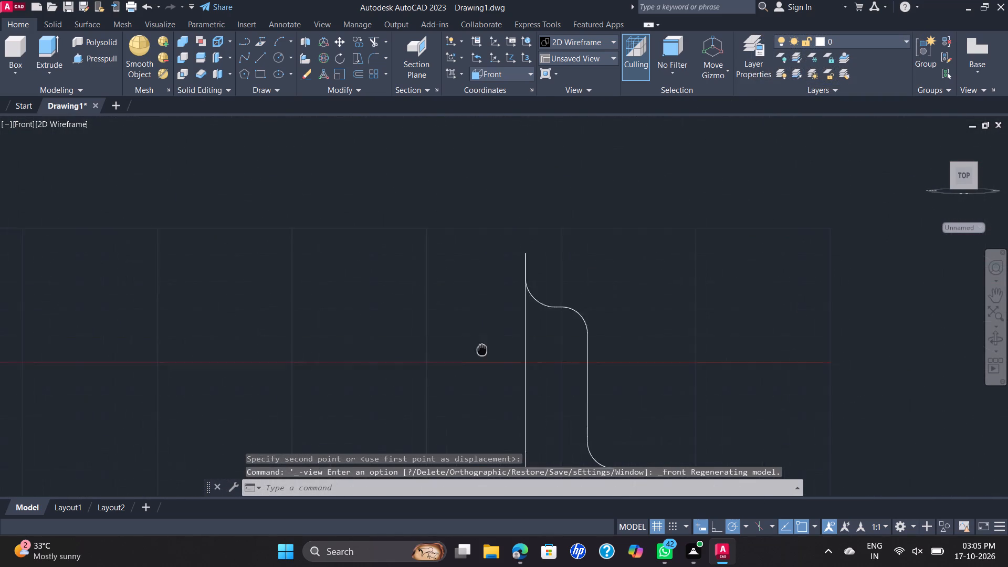
{"action": "middle_click_drag", "start_coordinate": [465, 356], "coordinate": [463, 356]}
{"action": "scroll", "coordinate": [466, 335], "scroll_direction": "down", "scroll_amount": 2}
{"action": "scroll", "coordinate": [511, 387], "scroll_direction": "up", "scroll_amount": 2}
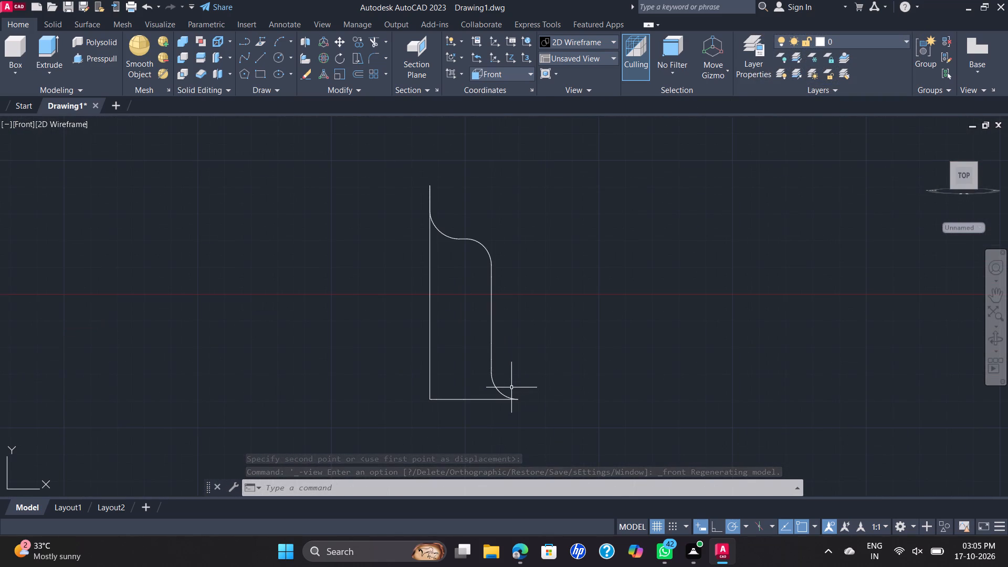
Return to the SE Isometric view and explode the moved rib profile spline.
{"action": "left_click", "coordinate": [24, 127]}
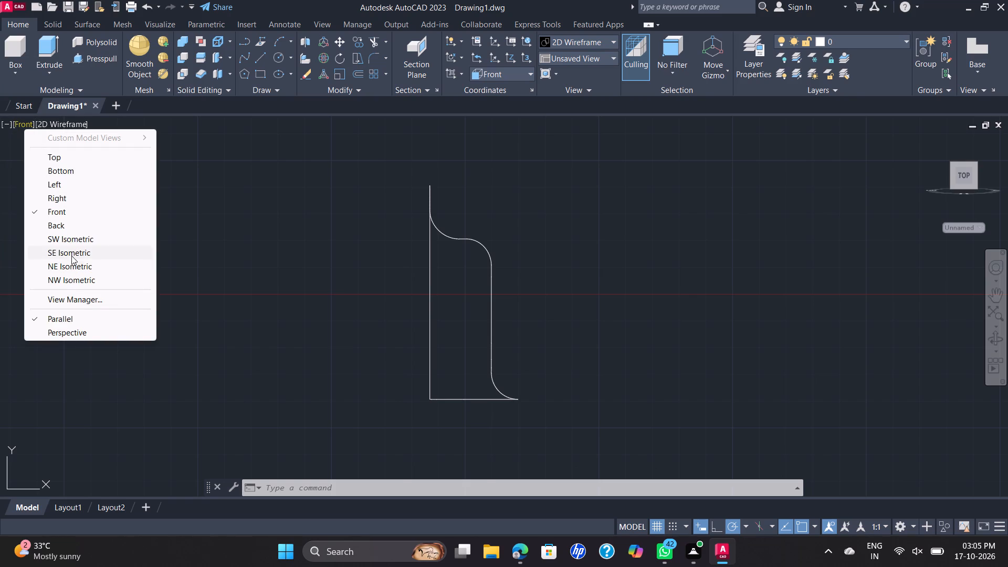
{"action": "left_click", "coordinate": [71, 255]}
{"action": "scroll", "coordinate": [505, 367], "scroll_direction": "up", "scroll_amount": 2}
{"action": "scroll", "coordinate": [558, 324], "scroll_direction": "up", "scroll_amount": 1}
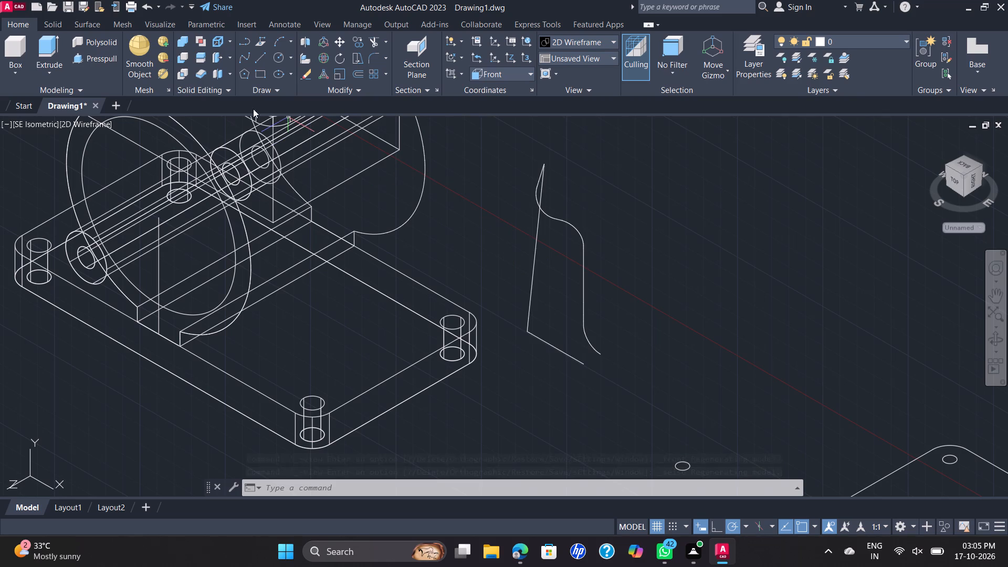
{"action": "left_click", "coordinate": [560, 219]}
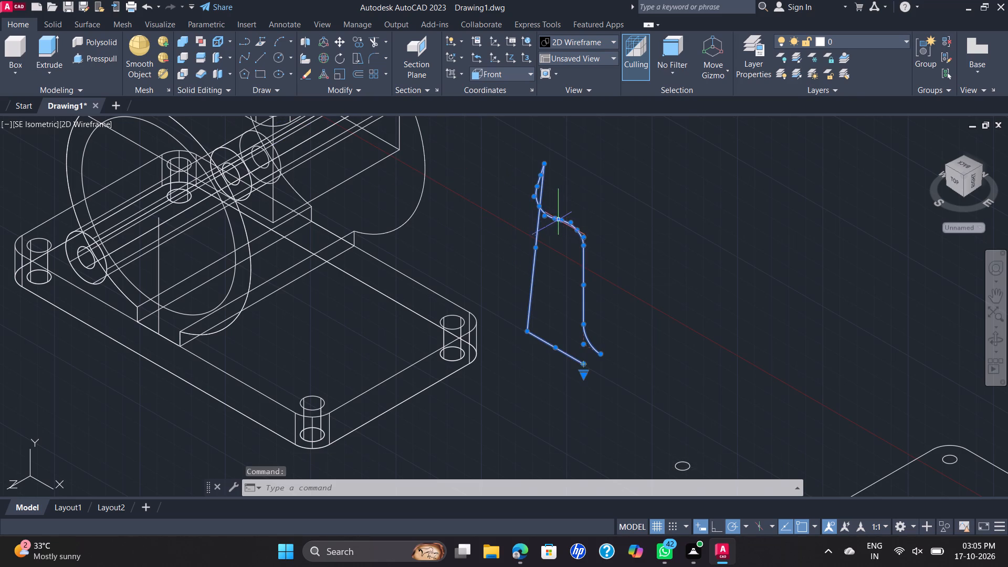
{"action": "left_click", "coordinate": [367, 88]}
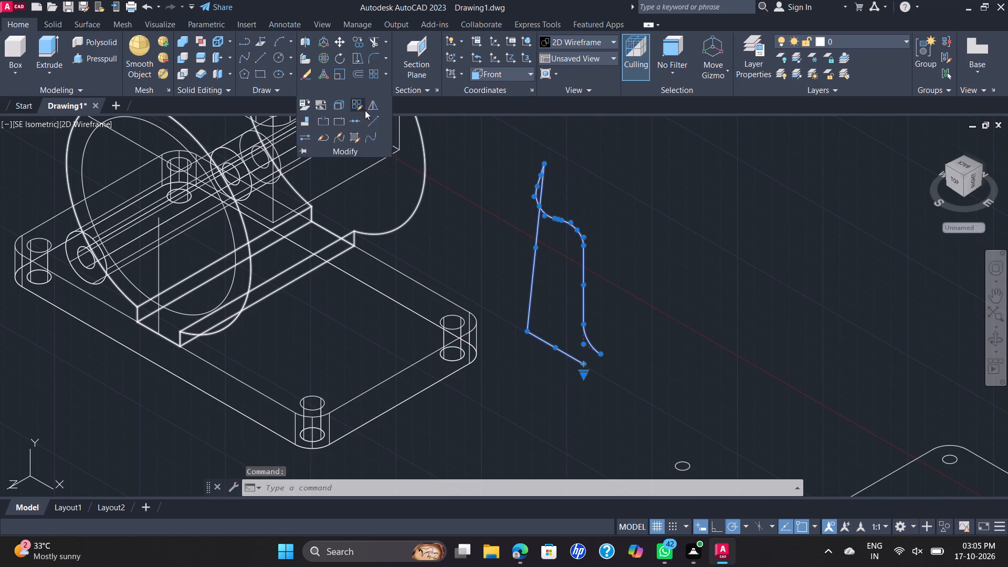
{"action": "left_click", "coordinate": [337, 108]}
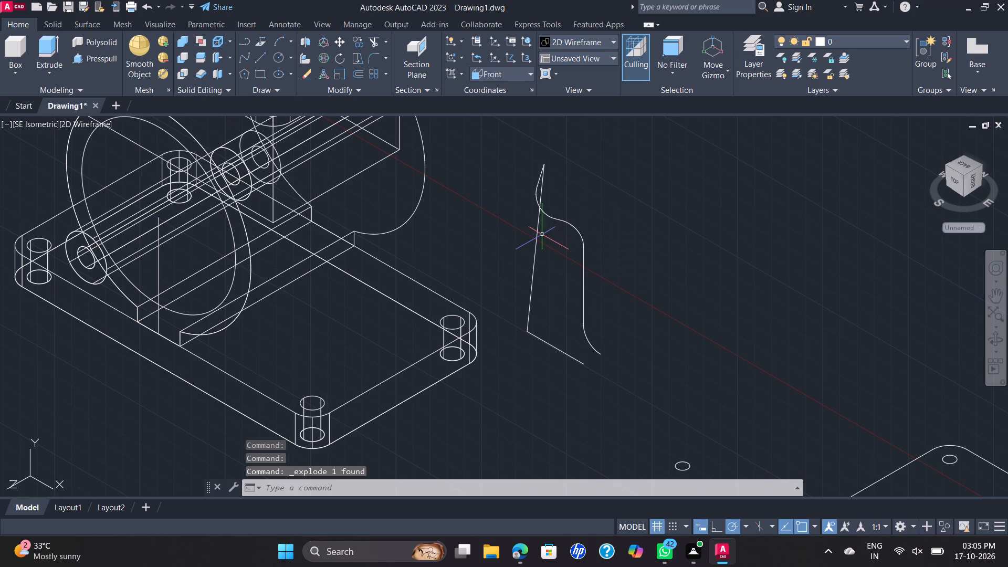
Delete the rib profile's long straight side line and its straight bottom line, keeping the filleted curve.
{"action": "left_click", "coordinate": [536, 237]}
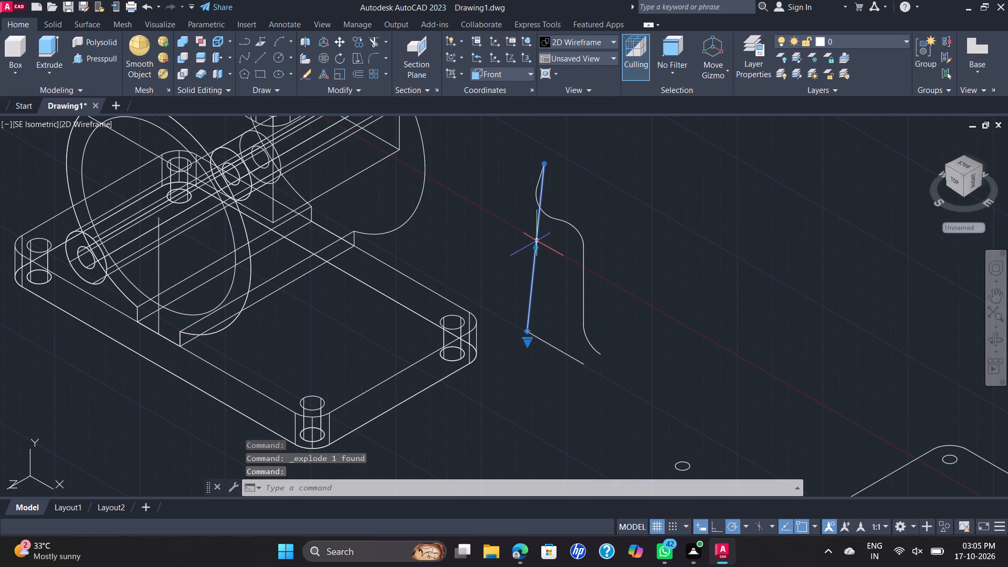
{"action": "key", "text": "Delete"}
{"action": "left_click", "coordinate": [562, 287]}
{"action": "left_click", "coordinate": [549, 366]}
{"action": "key", "text": "Delete"}
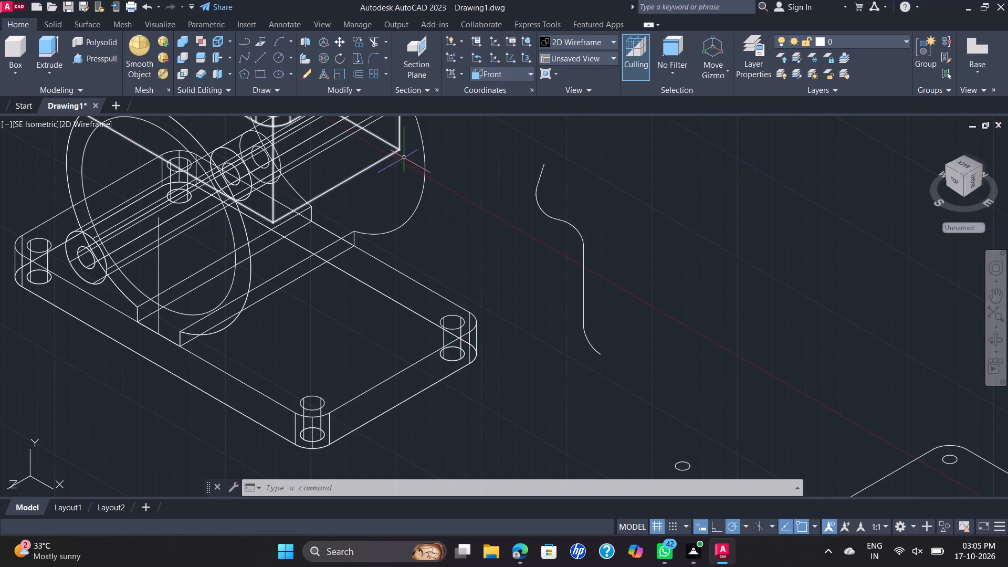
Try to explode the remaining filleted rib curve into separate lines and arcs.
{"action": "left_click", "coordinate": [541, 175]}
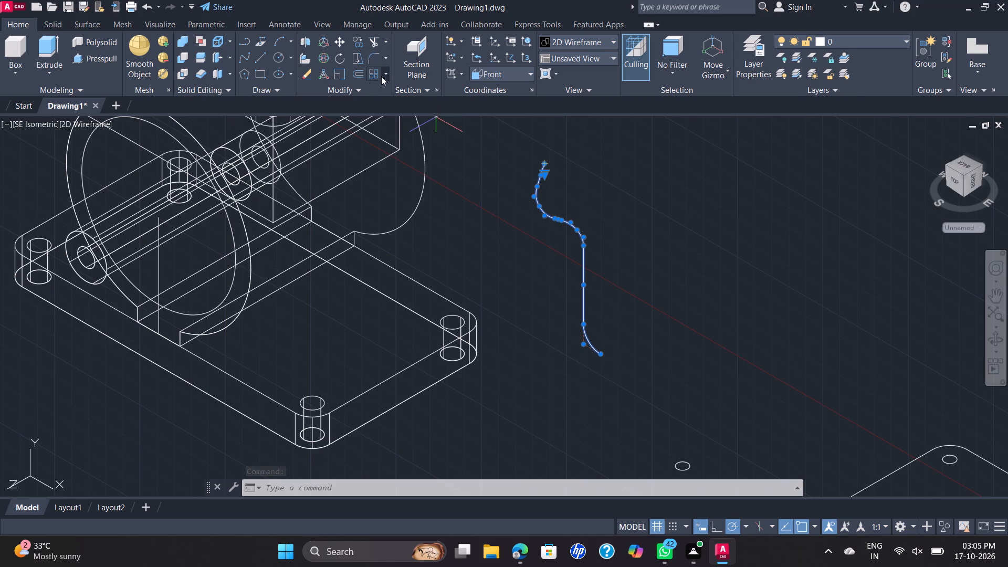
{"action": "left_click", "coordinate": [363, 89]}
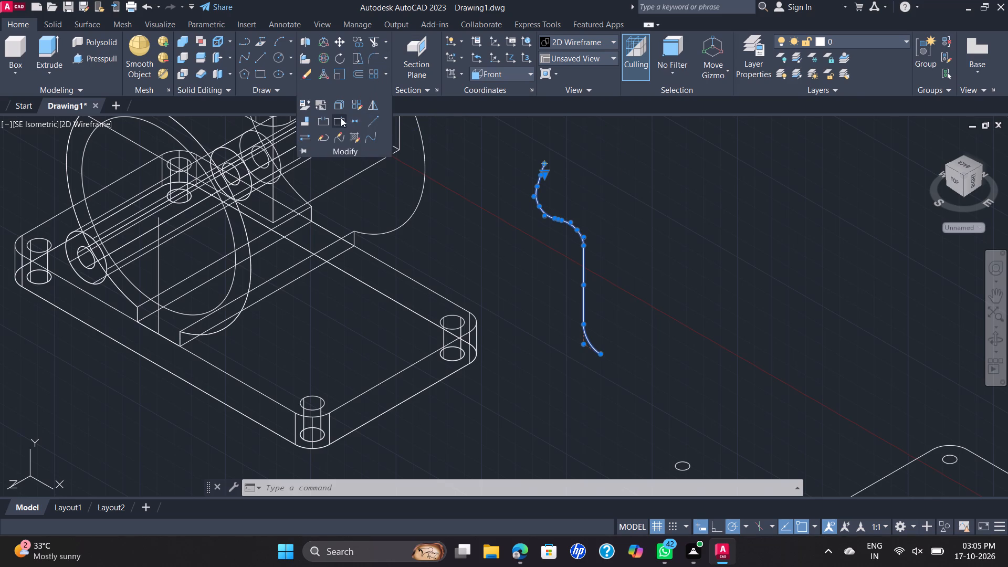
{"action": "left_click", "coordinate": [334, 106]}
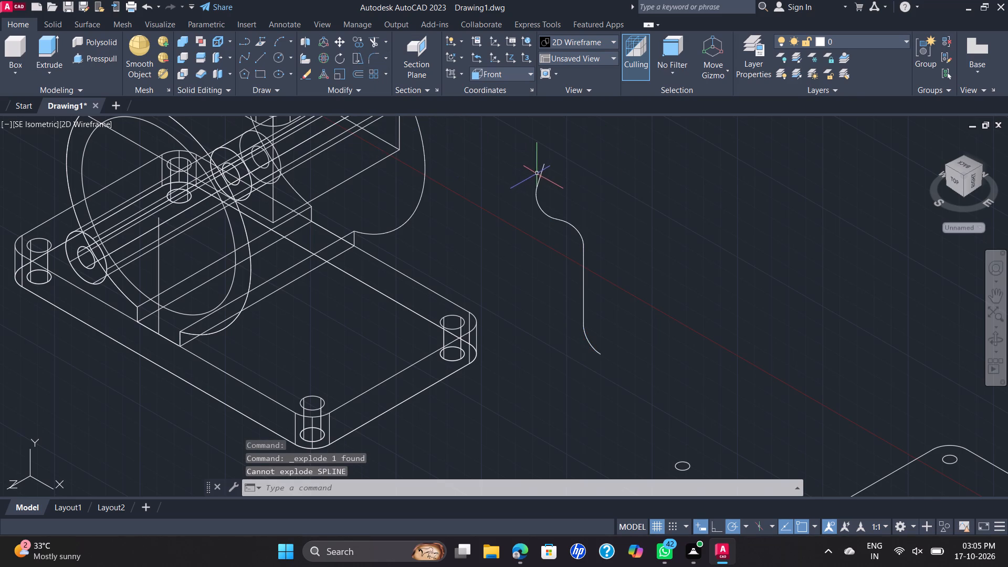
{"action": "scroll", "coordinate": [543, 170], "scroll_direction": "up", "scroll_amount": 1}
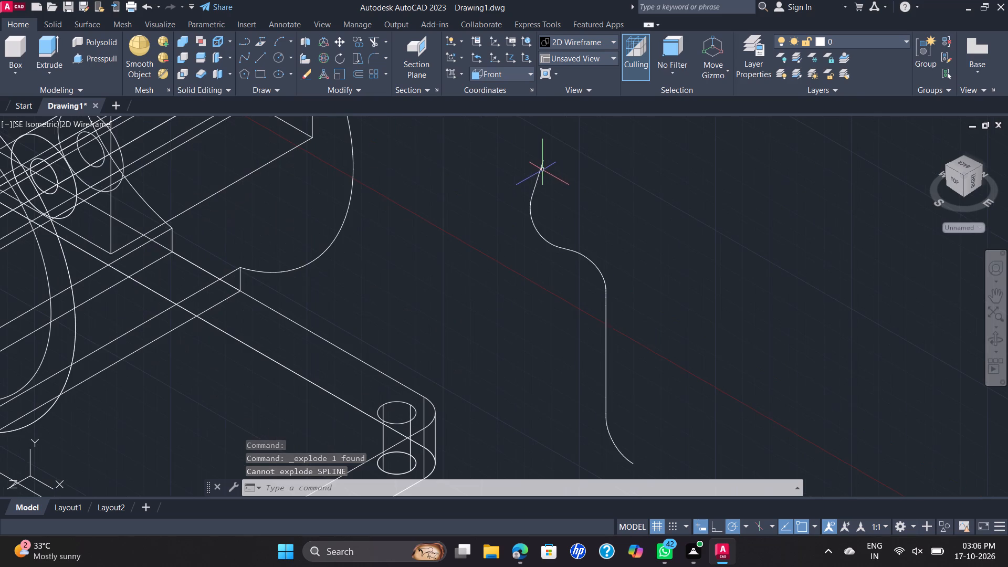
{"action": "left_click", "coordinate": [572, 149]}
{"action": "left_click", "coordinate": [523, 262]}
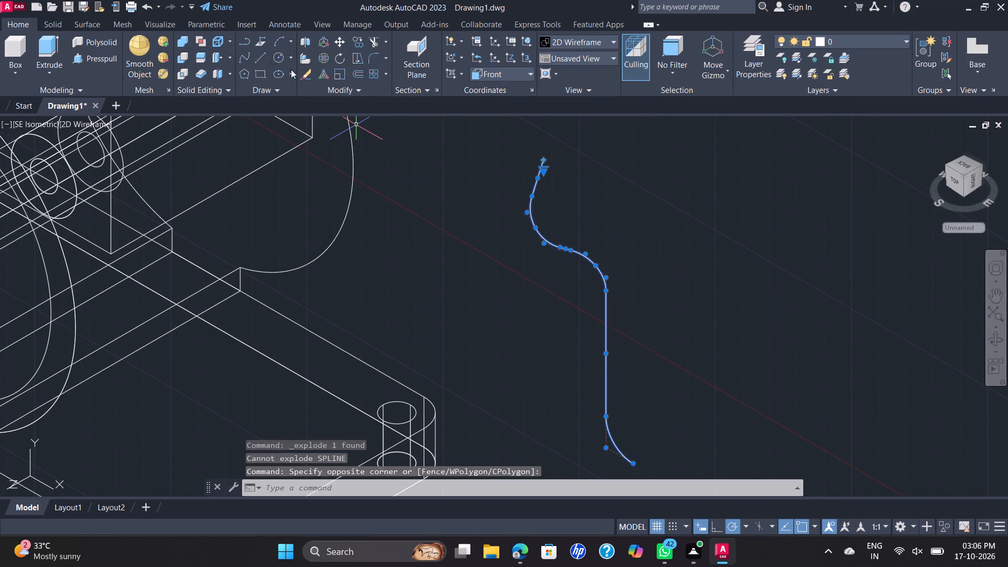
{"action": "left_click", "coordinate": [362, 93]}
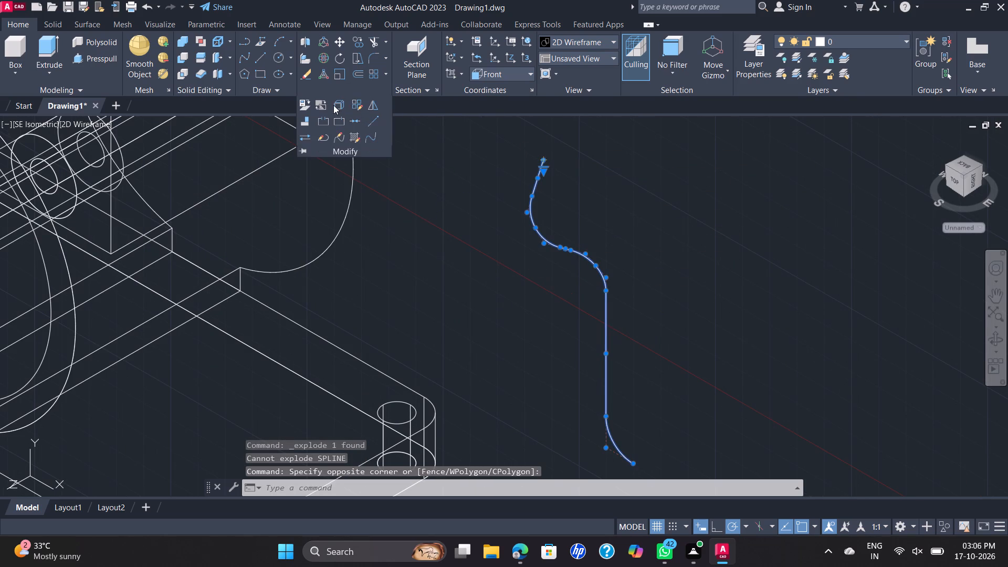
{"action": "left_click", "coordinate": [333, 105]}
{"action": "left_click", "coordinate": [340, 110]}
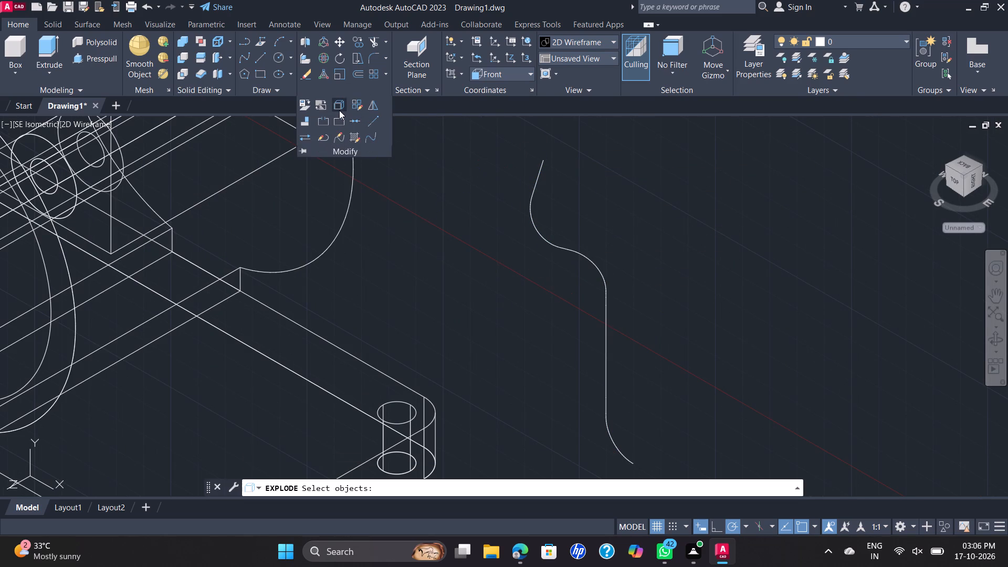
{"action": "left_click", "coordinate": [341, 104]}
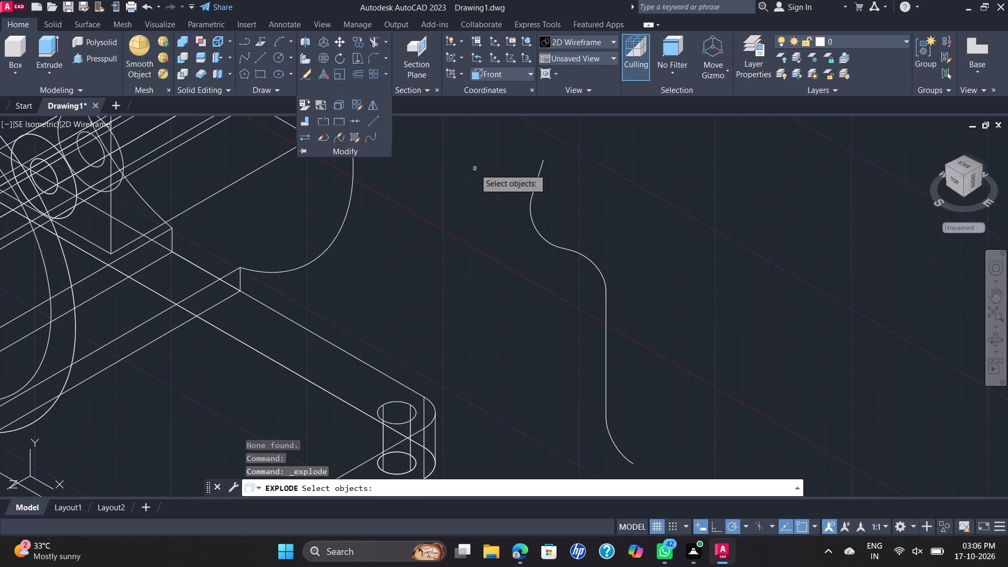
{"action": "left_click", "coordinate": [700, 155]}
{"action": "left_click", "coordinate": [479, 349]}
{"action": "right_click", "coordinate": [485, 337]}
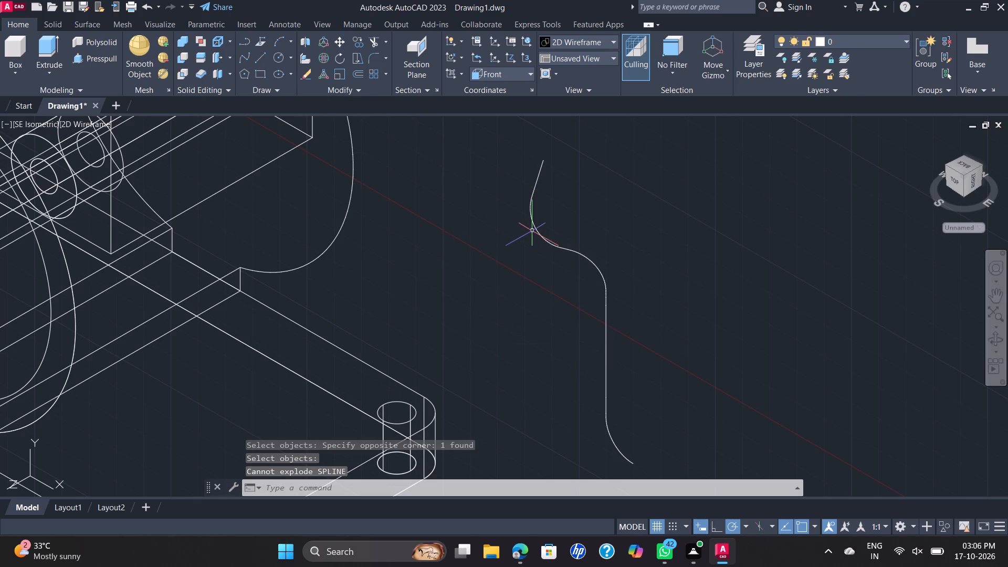
Draw a straight line about 73 units long at 180° from the lower end of the filleted rib curve.
{"action": "scroll", "coordinate": [531, 193], "scroll_direction": "up", "scroll_amount": 2}
{"action": "scroll", "coordinate": [536, 175], "scroll_direction": "down", "scroll_amount": 1}
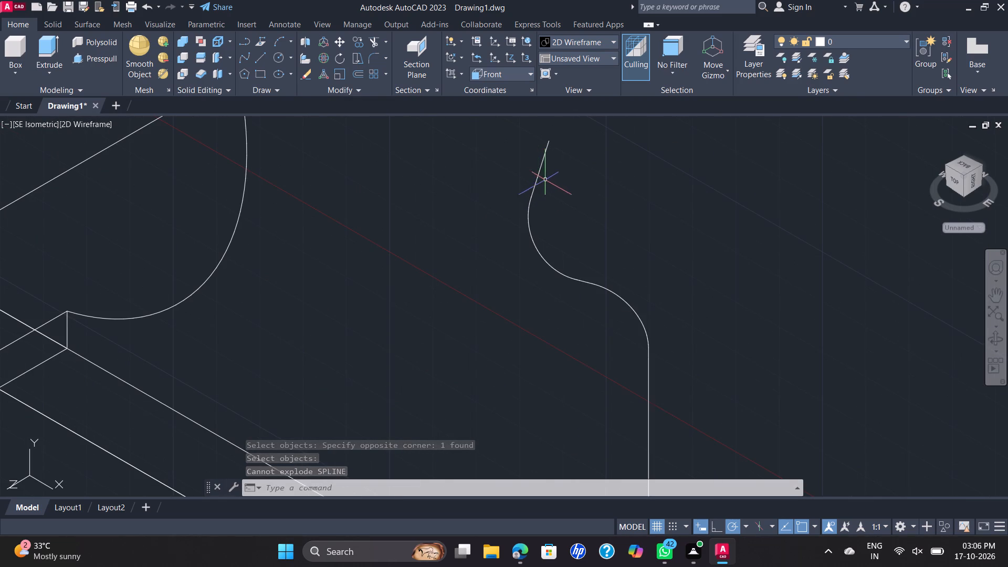
{"action": "scroll", "coordinate": [538, 173], "scroll_direction": "down", "scroll_amount": 2}
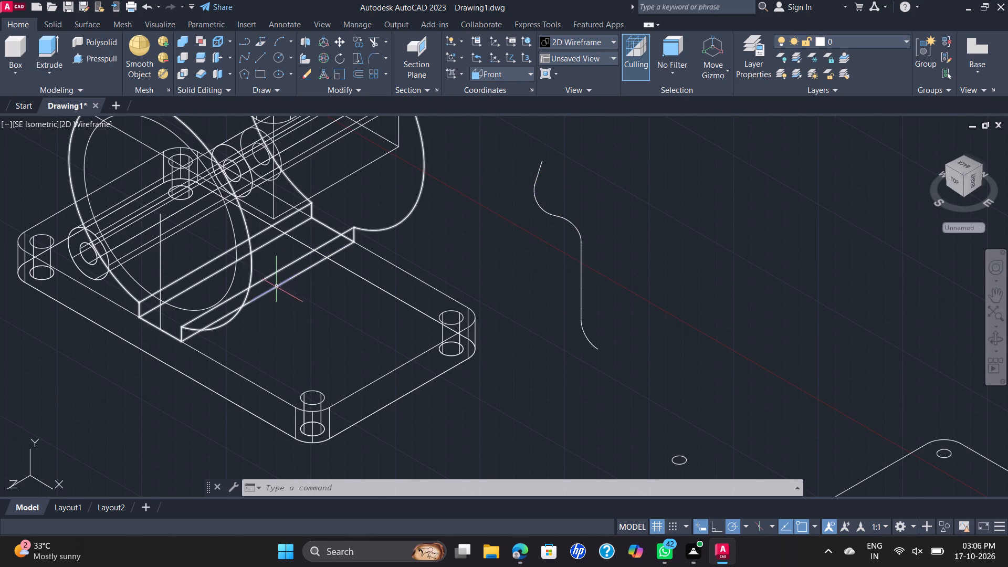
{"action": "left_click", "coordinate": [258, 58]}
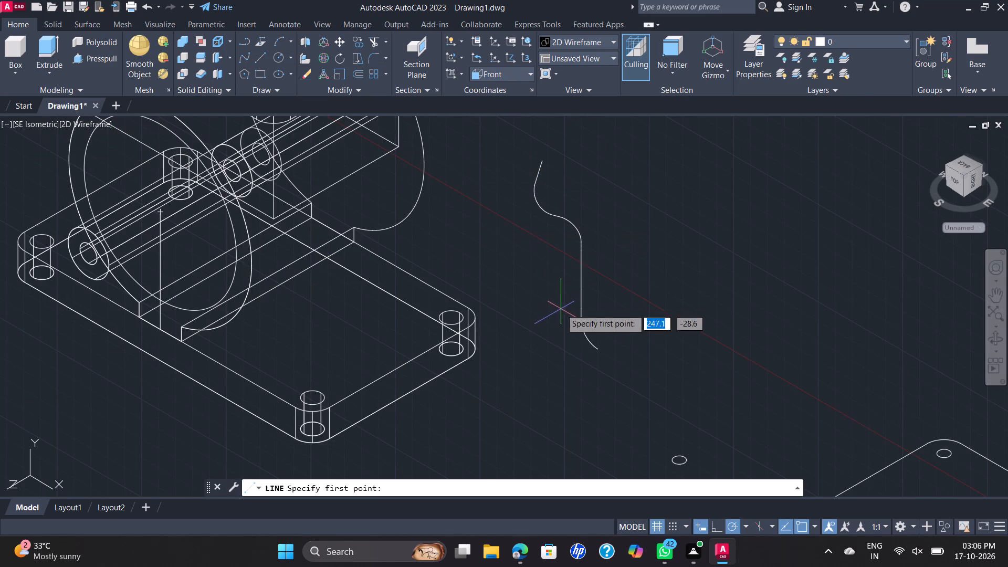
{"action": "left_click", "coordinate": [596, 348]}
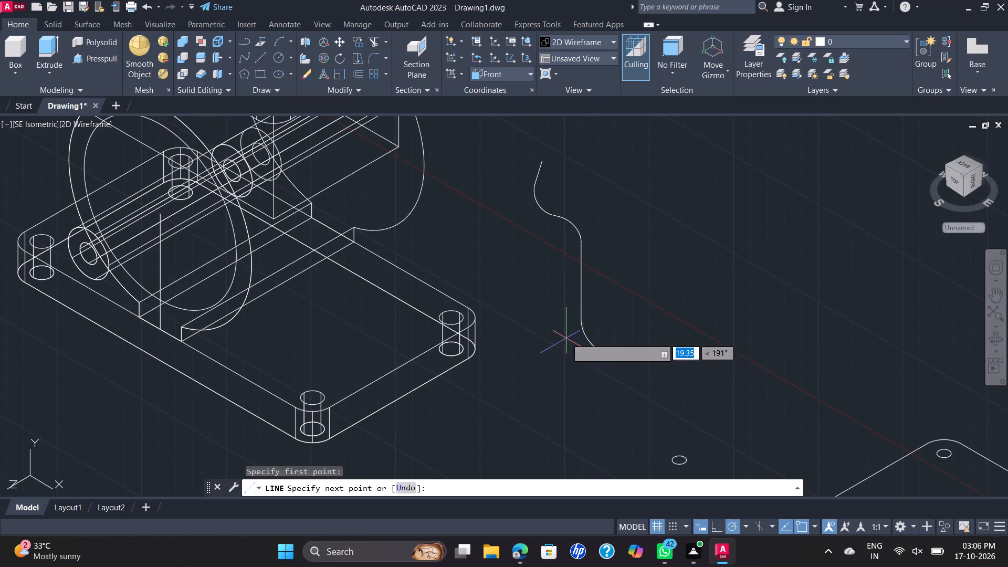
{"action": "left_click", "coordinate": [474, 283]}
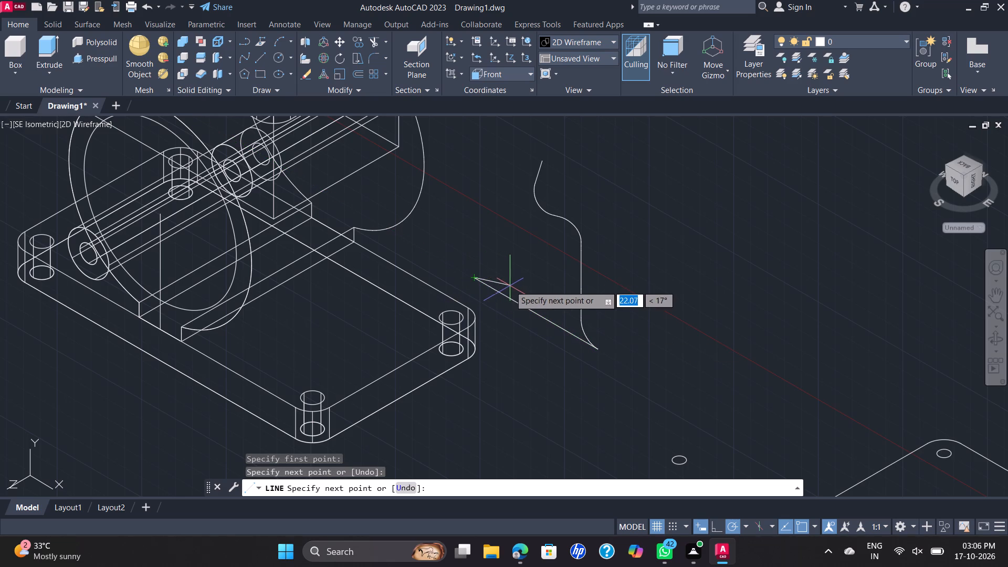
{"action": "key", "text": "Escape"}
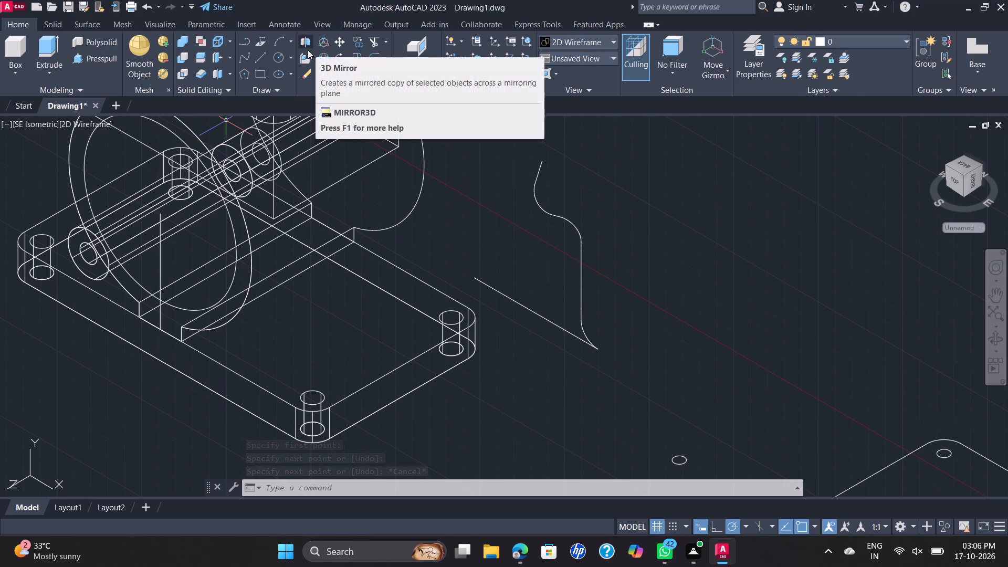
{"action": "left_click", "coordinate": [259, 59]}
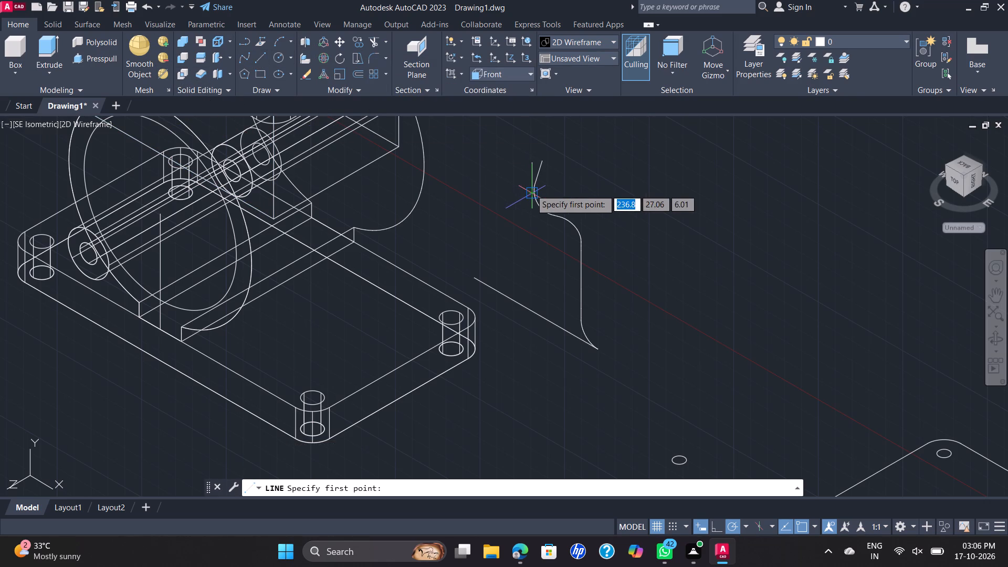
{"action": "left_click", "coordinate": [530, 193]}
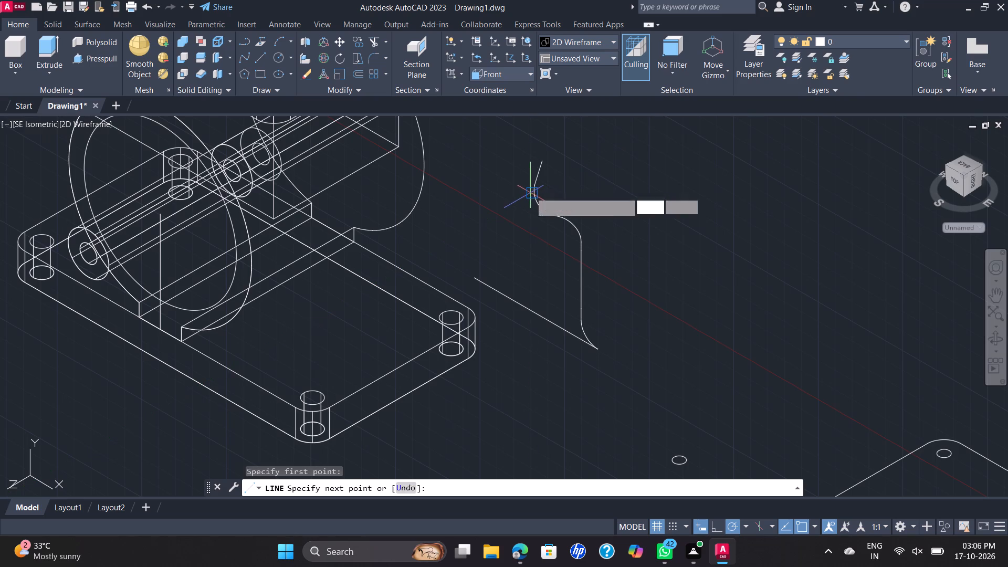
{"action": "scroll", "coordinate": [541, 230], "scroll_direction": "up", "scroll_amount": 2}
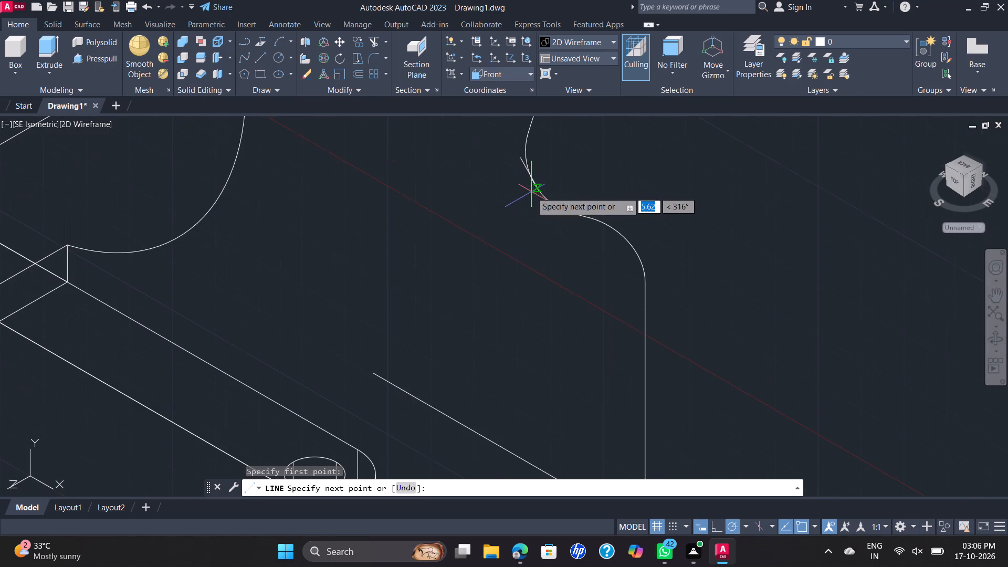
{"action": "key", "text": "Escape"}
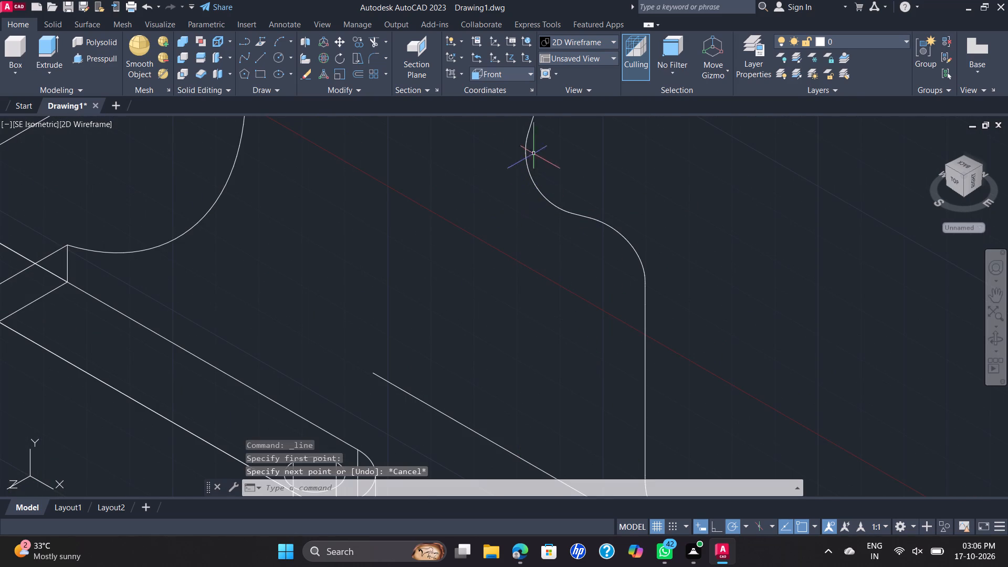
Draw a vertical line from the rib curve's upper bend down to the straight bottom line.
{"action": "key", "text": "space"}
{"action": "scroll", "coordinate": [525, 143], "scroll_direction": "up", "scroll_amount": 1}
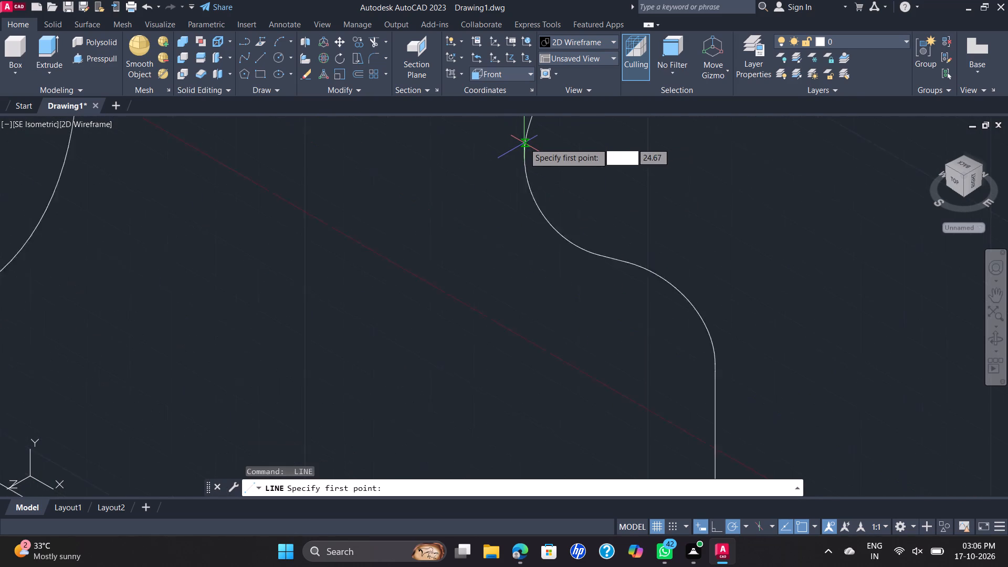
{"action": "scroll", "coordinate": [524, 143], "scroll_direction": "up", "scroll_amount": 1}
{"action": "scroll", "coordinate": [524, 143], "scroll_direction": "down", "scroll_amount": 4}
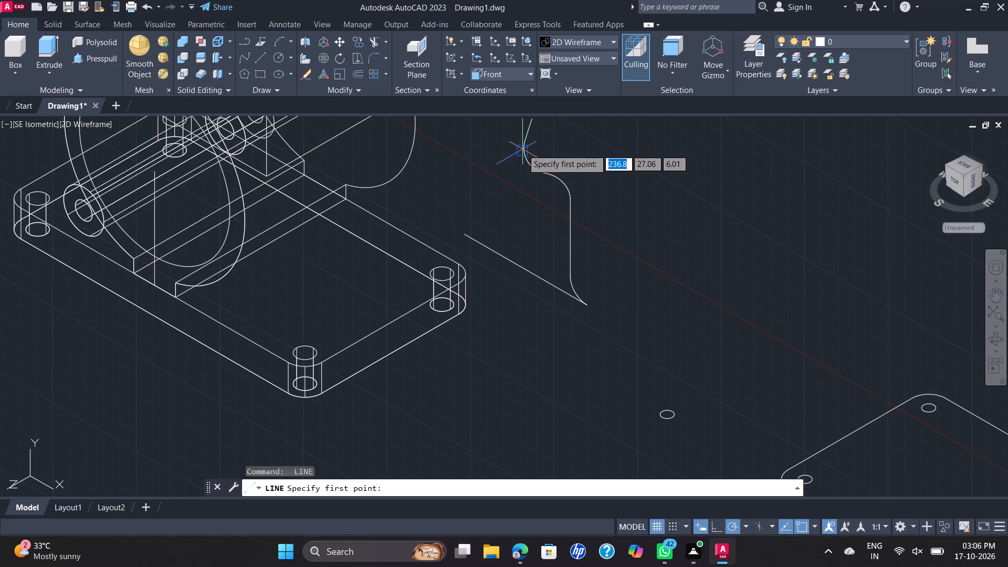
{"action": "scroll", "coordinate": [521, 149], "scroll_direction": "up", "scroll_amount": 3}
{"action": "scroll", "coordinate": [523, 149], "scroll_direction": "down", "scroll_amount": 1}
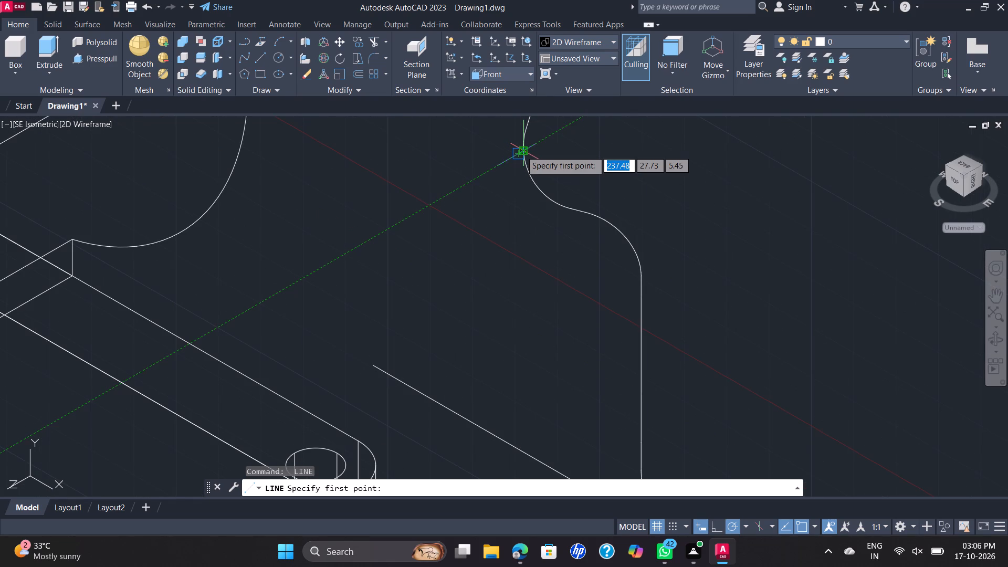
{"action": "left_click", "coordinate": [521, 151]}
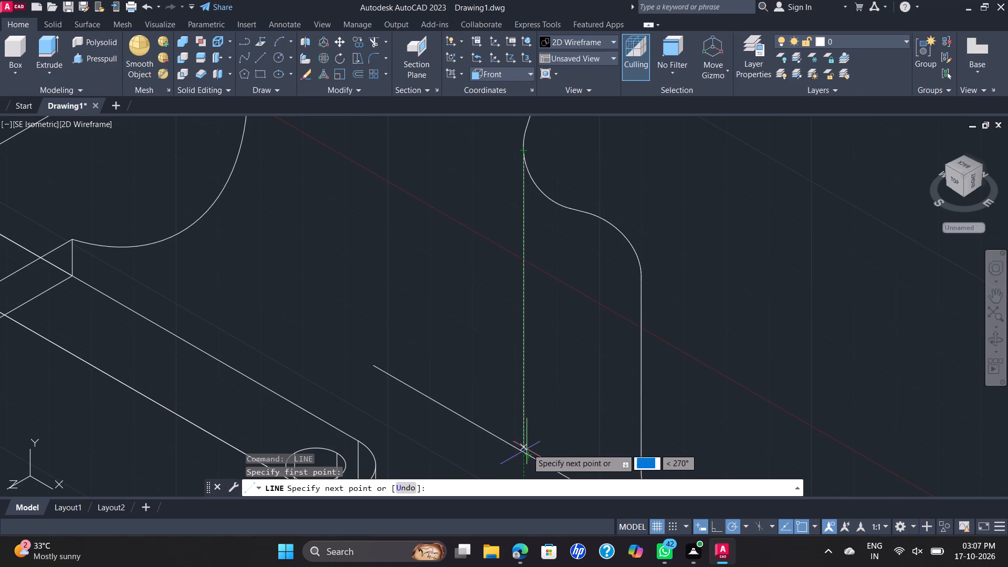
{"action": "scroll", "coordinate": [527, 447], "scroll_direction": "down", "scroll_amount": 2}
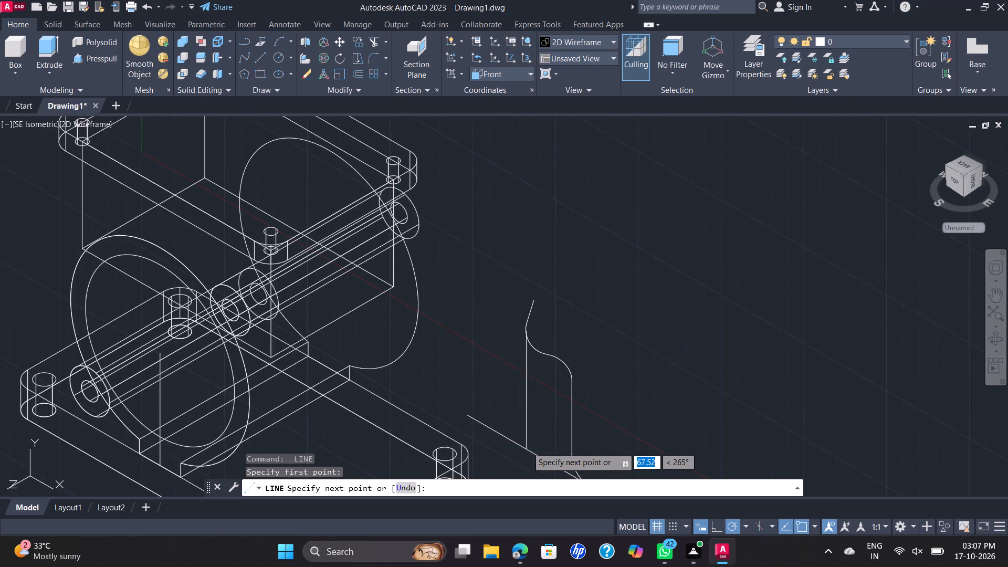
{"action": "middle_click_drag", "start_coordinate": [528, 447], "coordinate": [536, 359]}
{"action": "left_click", "coordinate": [534, 358]}
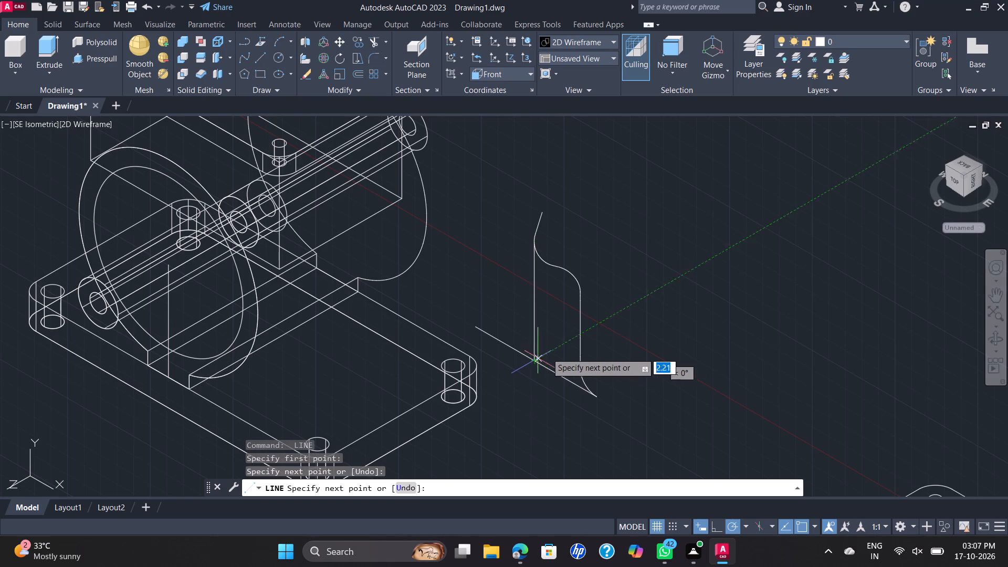
{"action": "key", "text": "Escape"}
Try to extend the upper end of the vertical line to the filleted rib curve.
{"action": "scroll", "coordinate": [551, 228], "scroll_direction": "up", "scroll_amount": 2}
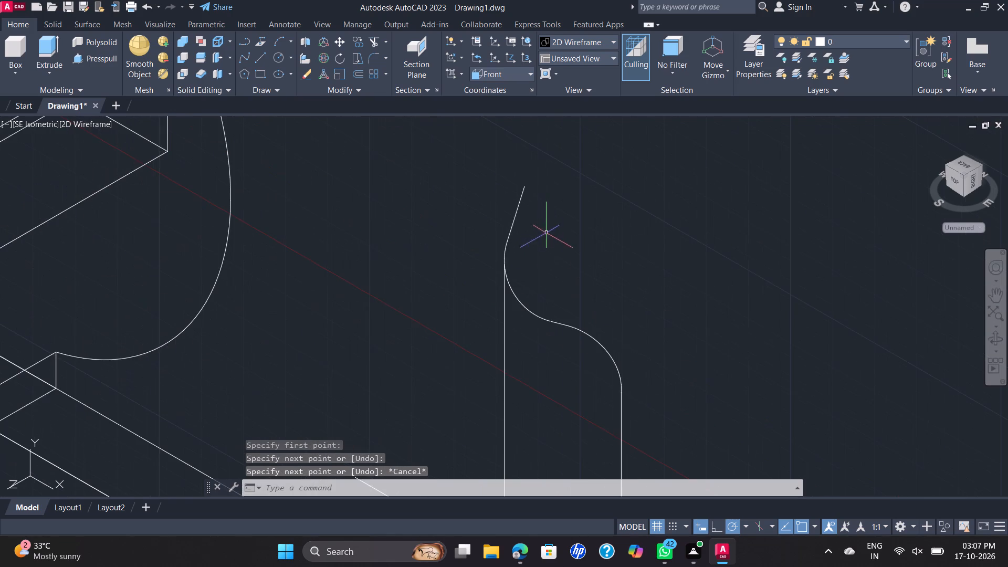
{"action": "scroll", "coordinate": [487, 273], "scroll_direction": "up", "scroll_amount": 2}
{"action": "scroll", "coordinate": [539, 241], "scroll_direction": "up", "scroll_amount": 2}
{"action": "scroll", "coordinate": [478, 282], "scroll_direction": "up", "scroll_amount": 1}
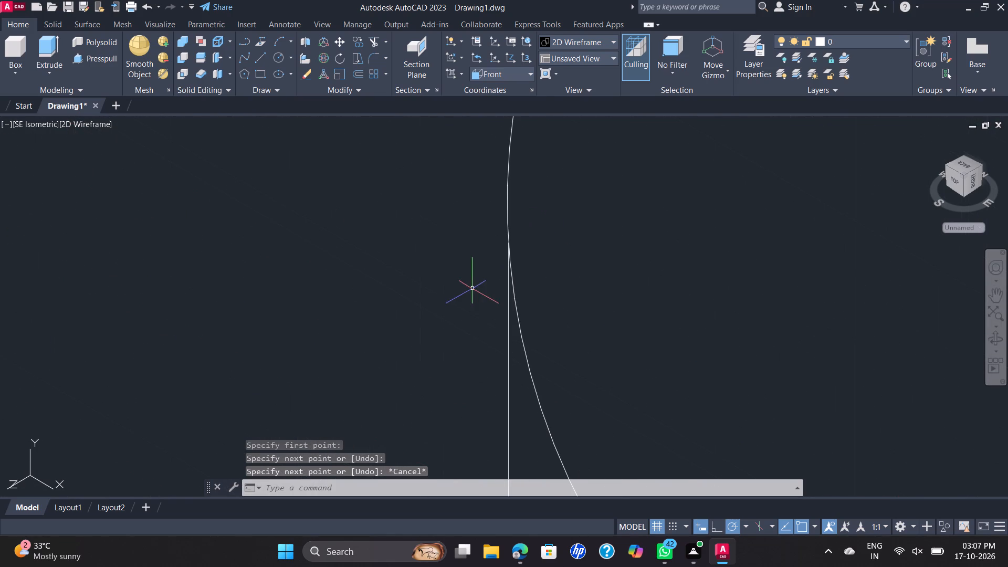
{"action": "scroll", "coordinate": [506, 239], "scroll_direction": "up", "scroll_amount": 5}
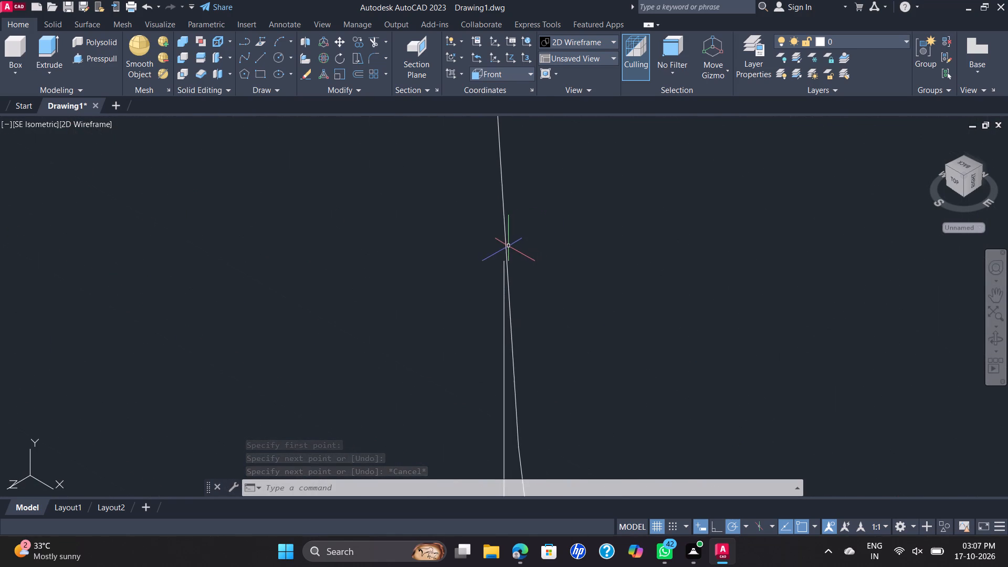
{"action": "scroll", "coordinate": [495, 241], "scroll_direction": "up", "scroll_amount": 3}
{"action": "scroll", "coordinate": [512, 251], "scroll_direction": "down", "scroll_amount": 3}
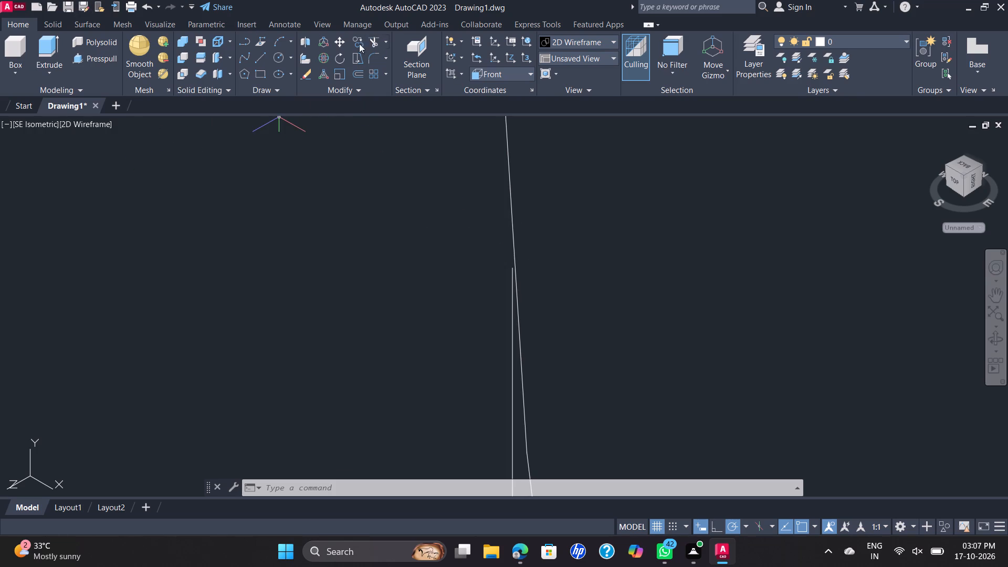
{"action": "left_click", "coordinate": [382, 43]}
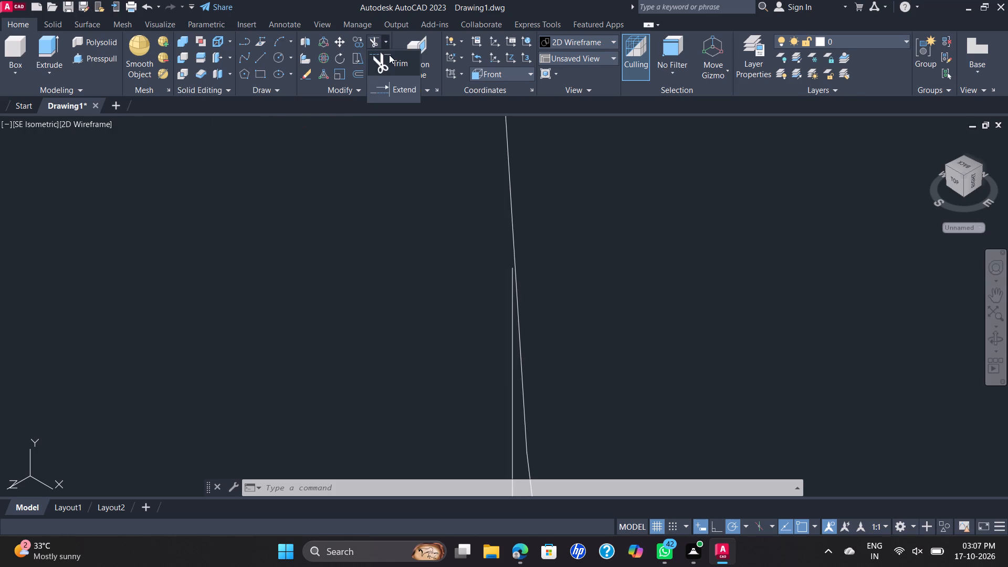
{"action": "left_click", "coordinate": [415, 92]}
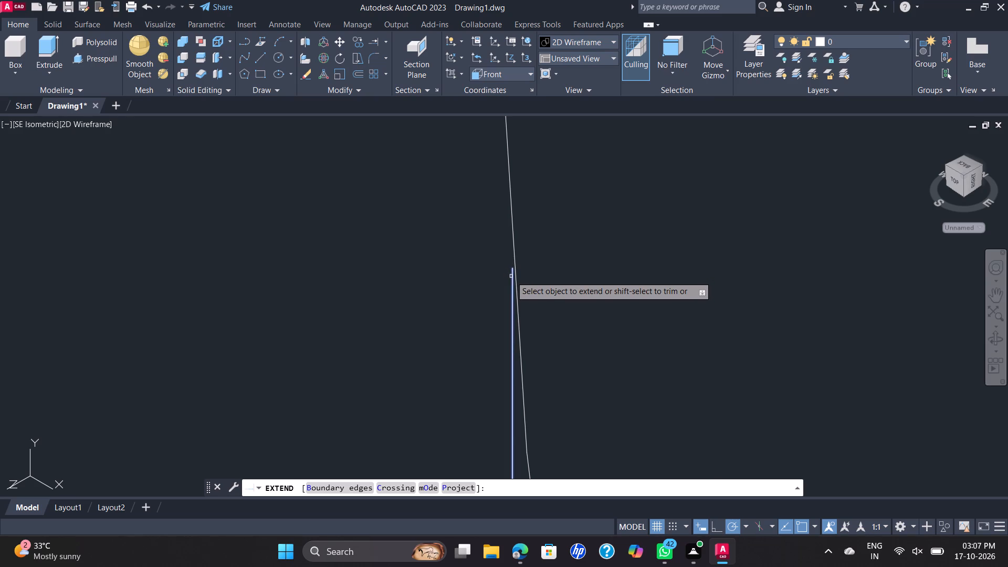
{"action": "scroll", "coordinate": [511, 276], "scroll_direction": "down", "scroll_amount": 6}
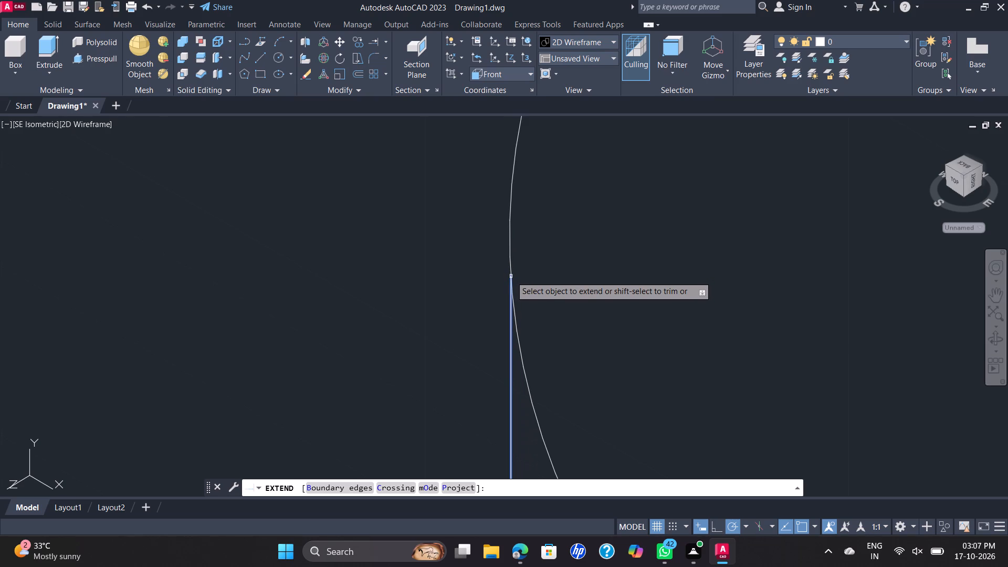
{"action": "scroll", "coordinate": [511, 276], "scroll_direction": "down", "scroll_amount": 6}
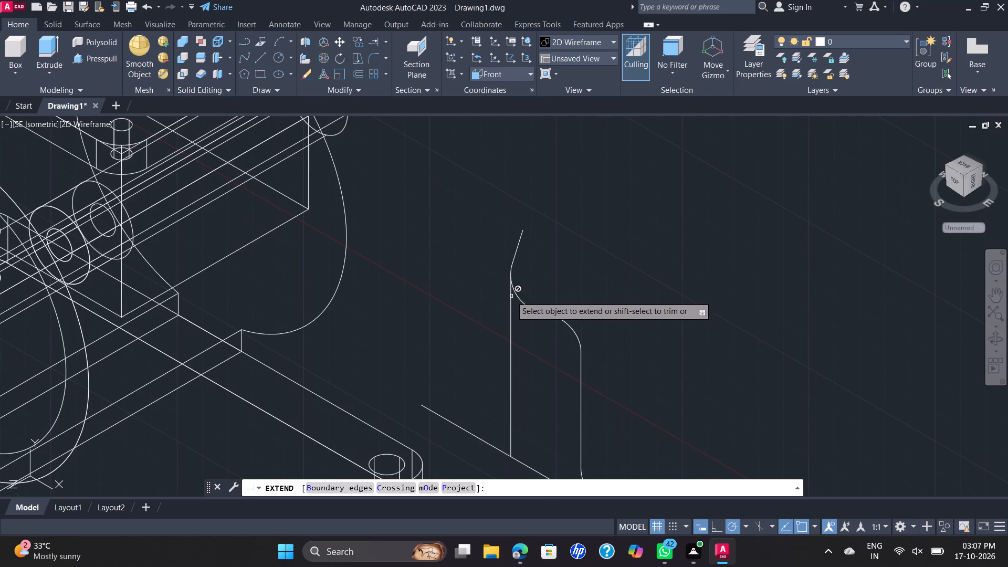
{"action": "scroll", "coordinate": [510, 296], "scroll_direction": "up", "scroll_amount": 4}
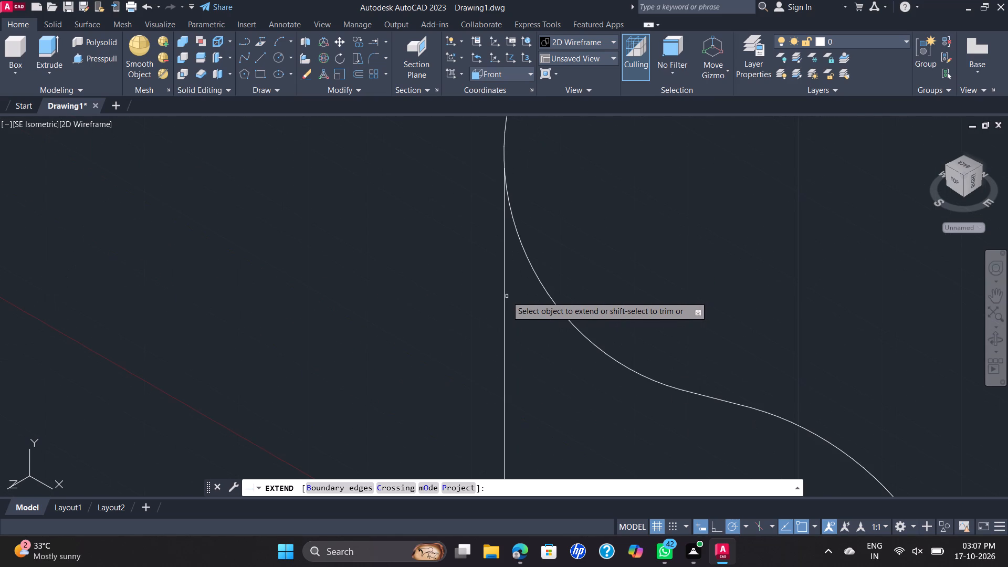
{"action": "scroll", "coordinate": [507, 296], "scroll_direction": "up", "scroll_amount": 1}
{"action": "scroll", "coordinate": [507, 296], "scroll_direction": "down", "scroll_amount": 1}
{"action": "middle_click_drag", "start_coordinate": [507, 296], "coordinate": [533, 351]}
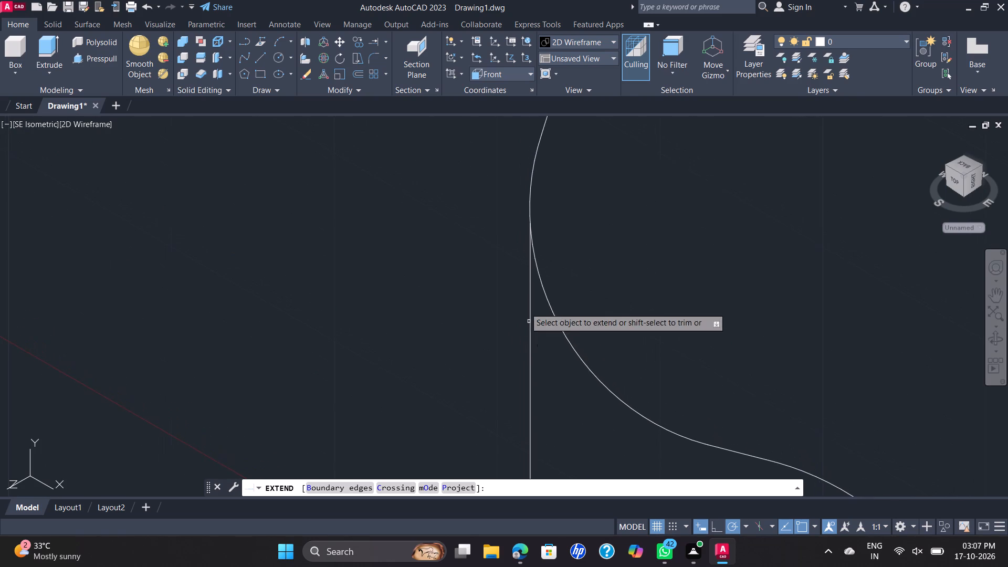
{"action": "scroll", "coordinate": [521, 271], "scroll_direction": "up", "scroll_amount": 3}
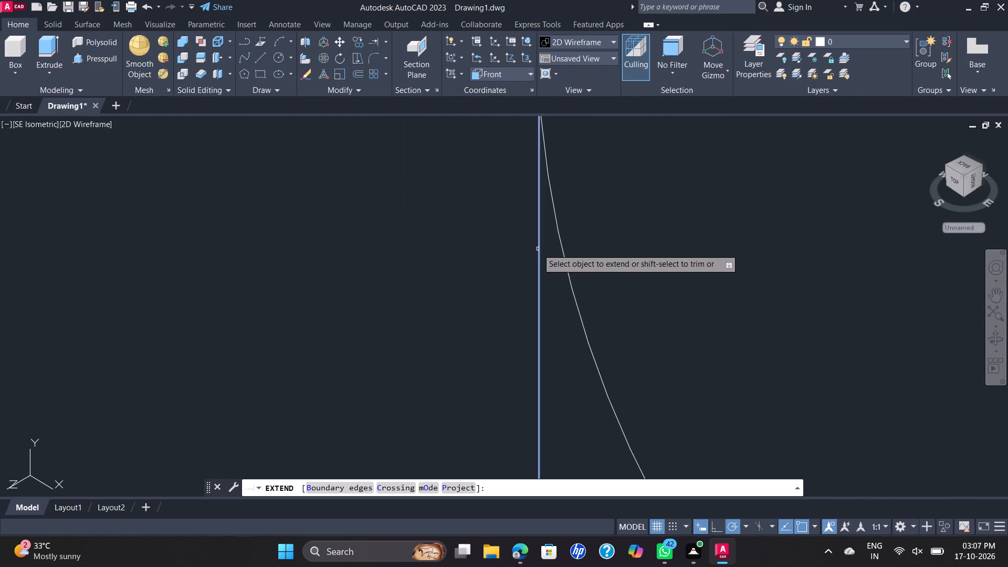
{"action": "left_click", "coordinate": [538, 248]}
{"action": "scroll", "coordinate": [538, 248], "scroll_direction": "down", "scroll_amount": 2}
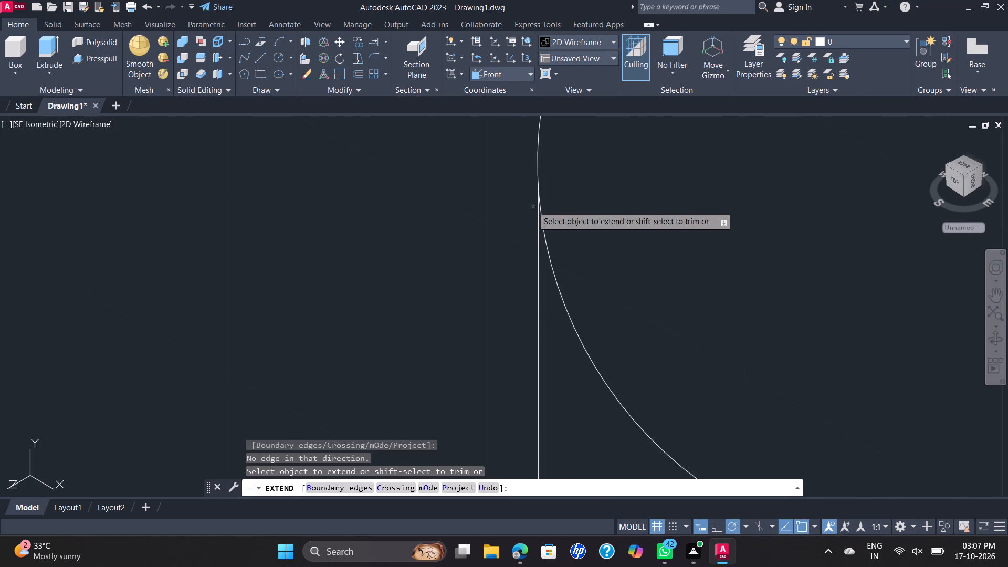
Draw a short line about 0.13 units long at 210° across the rib curve, just above the vertical line's upper end.
{"action": "scroll", "coordinate": [538, 195], "scroll_direction": "up", "scroll_amount": 5}
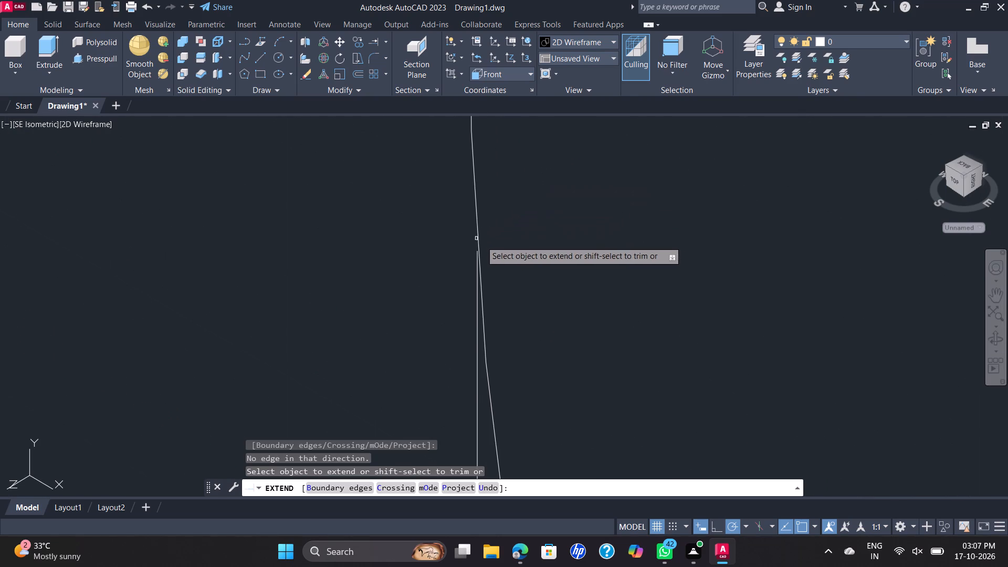
{"action": "scroll", "coordinate": [483, 243], "scroll_direction": "up", "scroll_amount": 6}
{"action": "scroll", "coordinate": [470, 251], "scroll_direction": "down", "scroll_amount": 1}
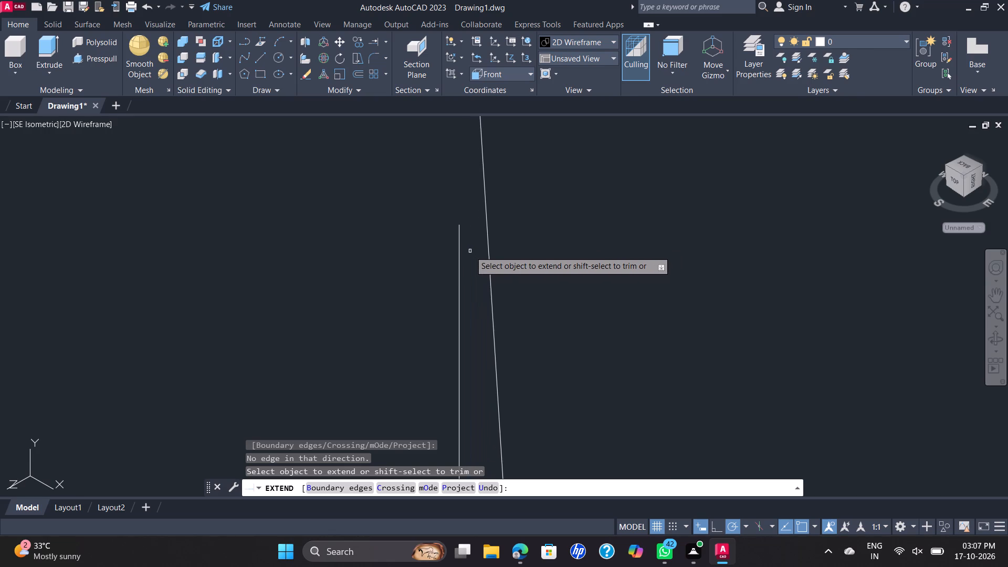
{"action": "scroll", "coordinate": [470, 251], "scroll_direction": "down", "scroll_amount": 3}
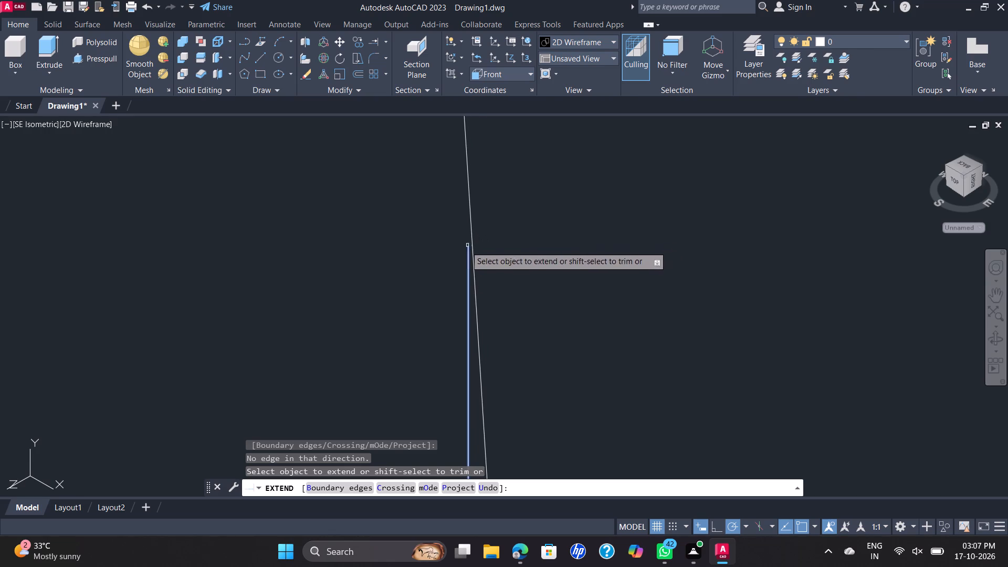
{"action": "left_click", "coordinate": [256, 61]}
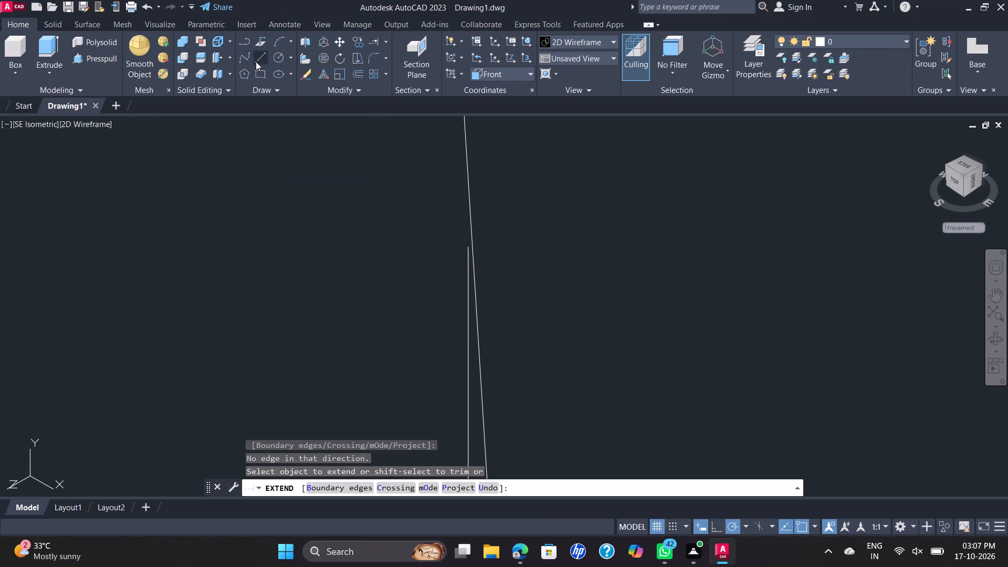
{"action": "left_click", "coordinate": [513, 229]}
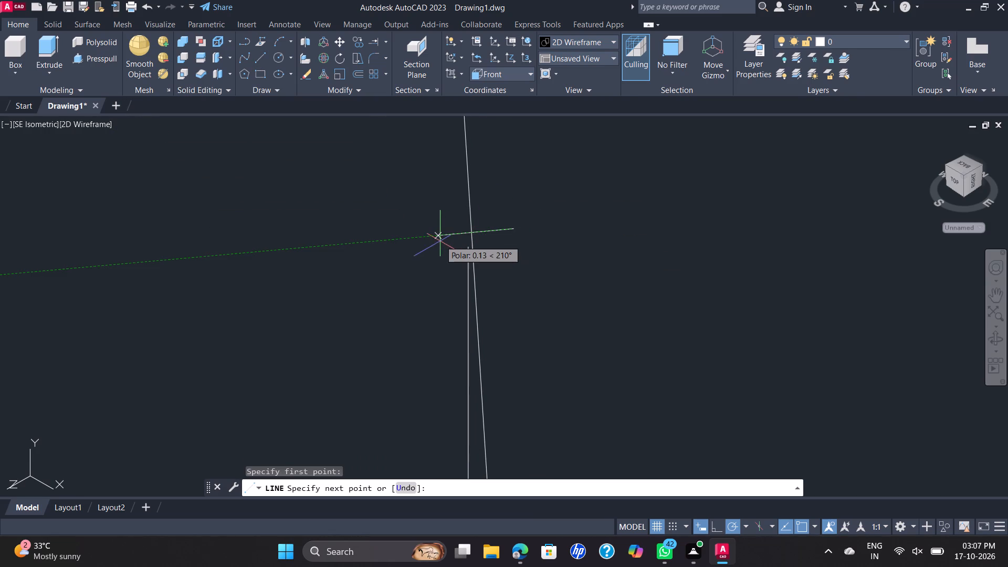
{"action": "left_click", "coordinate": [434, 237]}
{"action": "key", "text": "Escape"}
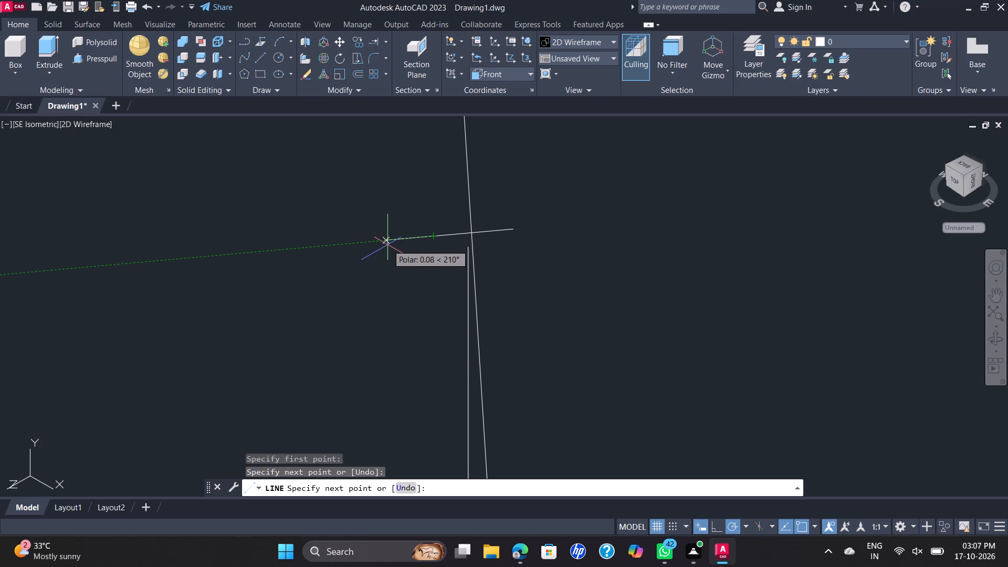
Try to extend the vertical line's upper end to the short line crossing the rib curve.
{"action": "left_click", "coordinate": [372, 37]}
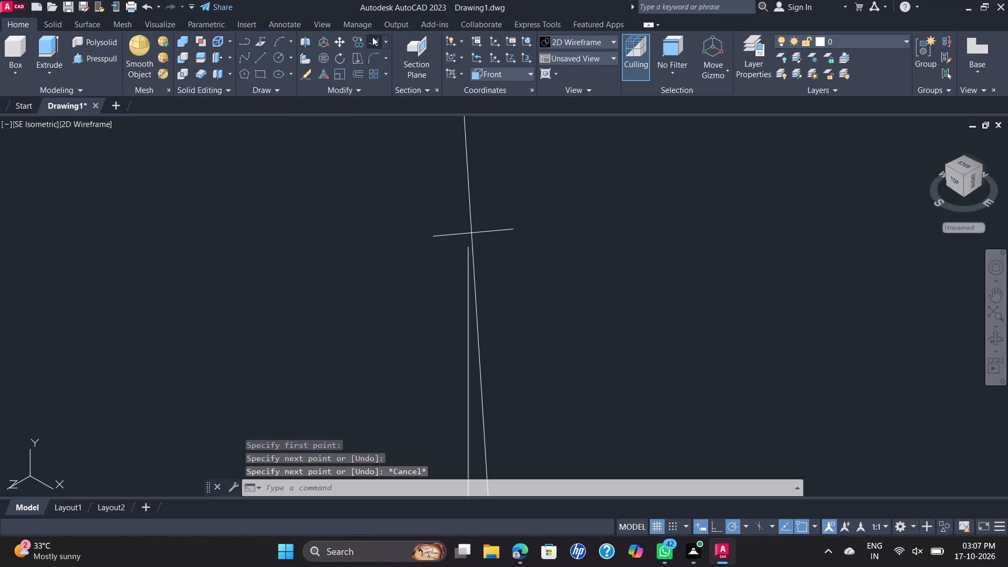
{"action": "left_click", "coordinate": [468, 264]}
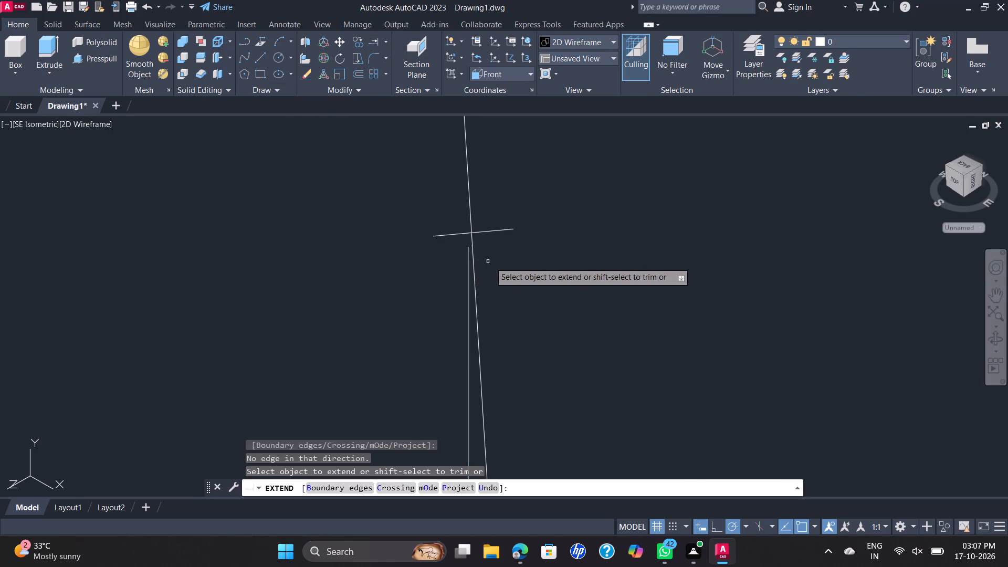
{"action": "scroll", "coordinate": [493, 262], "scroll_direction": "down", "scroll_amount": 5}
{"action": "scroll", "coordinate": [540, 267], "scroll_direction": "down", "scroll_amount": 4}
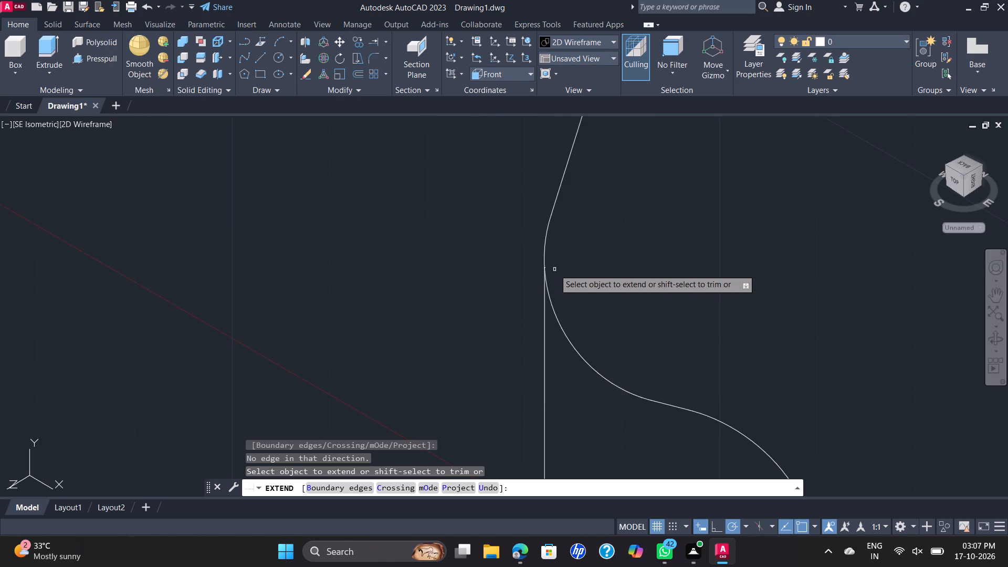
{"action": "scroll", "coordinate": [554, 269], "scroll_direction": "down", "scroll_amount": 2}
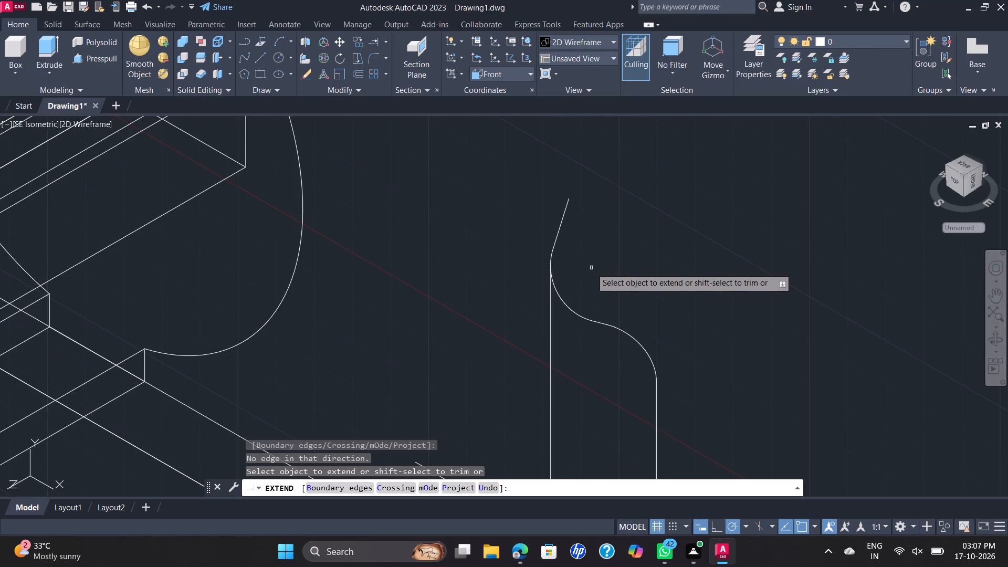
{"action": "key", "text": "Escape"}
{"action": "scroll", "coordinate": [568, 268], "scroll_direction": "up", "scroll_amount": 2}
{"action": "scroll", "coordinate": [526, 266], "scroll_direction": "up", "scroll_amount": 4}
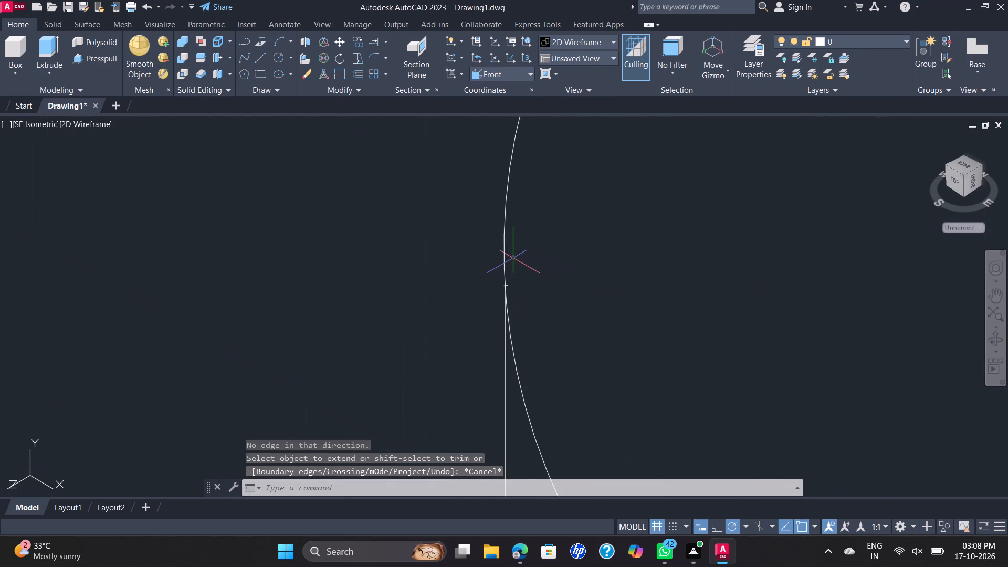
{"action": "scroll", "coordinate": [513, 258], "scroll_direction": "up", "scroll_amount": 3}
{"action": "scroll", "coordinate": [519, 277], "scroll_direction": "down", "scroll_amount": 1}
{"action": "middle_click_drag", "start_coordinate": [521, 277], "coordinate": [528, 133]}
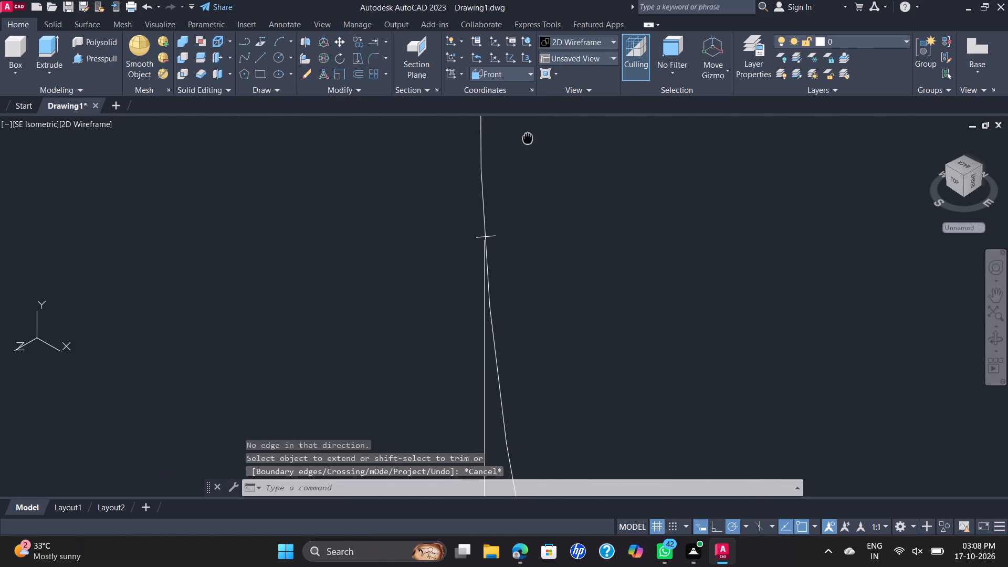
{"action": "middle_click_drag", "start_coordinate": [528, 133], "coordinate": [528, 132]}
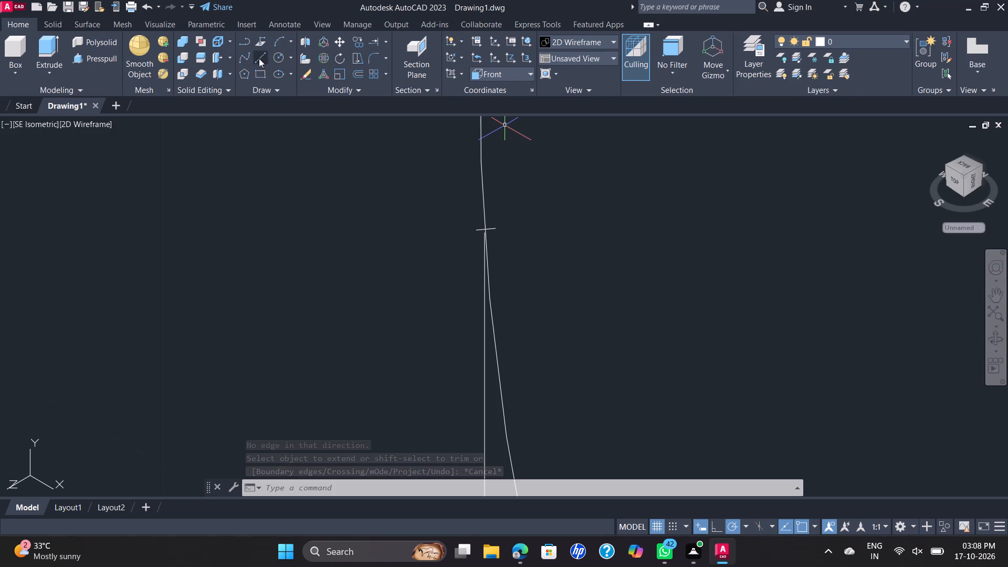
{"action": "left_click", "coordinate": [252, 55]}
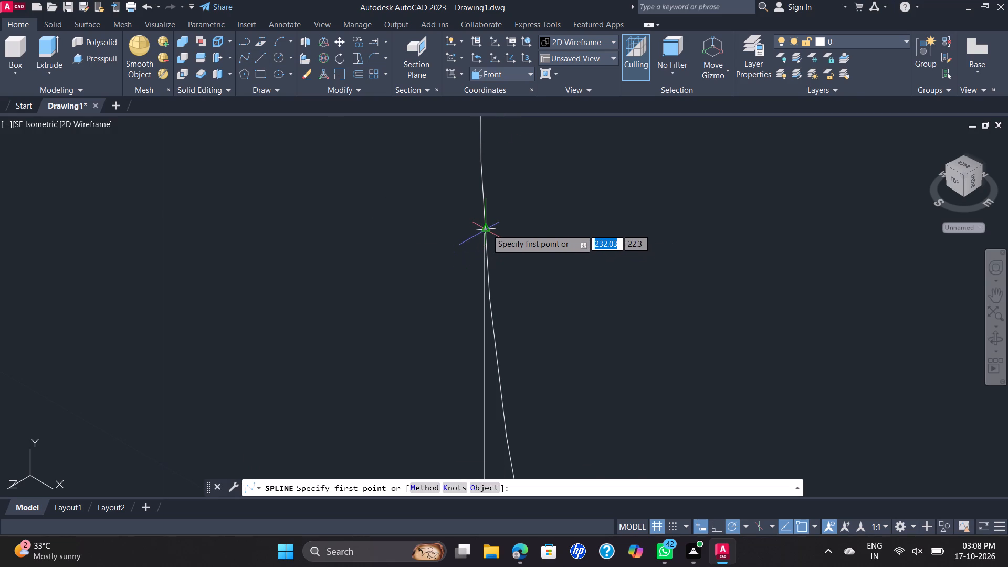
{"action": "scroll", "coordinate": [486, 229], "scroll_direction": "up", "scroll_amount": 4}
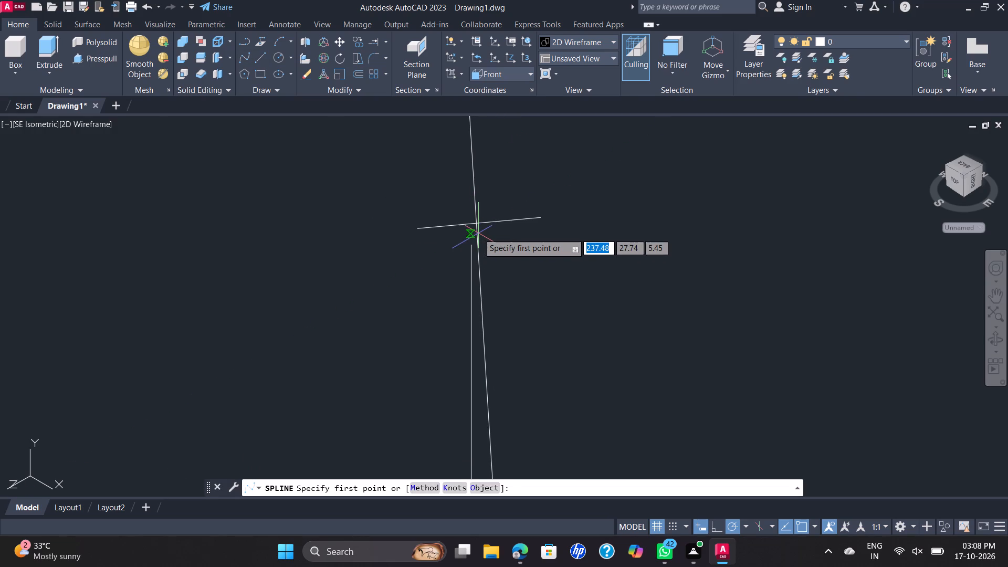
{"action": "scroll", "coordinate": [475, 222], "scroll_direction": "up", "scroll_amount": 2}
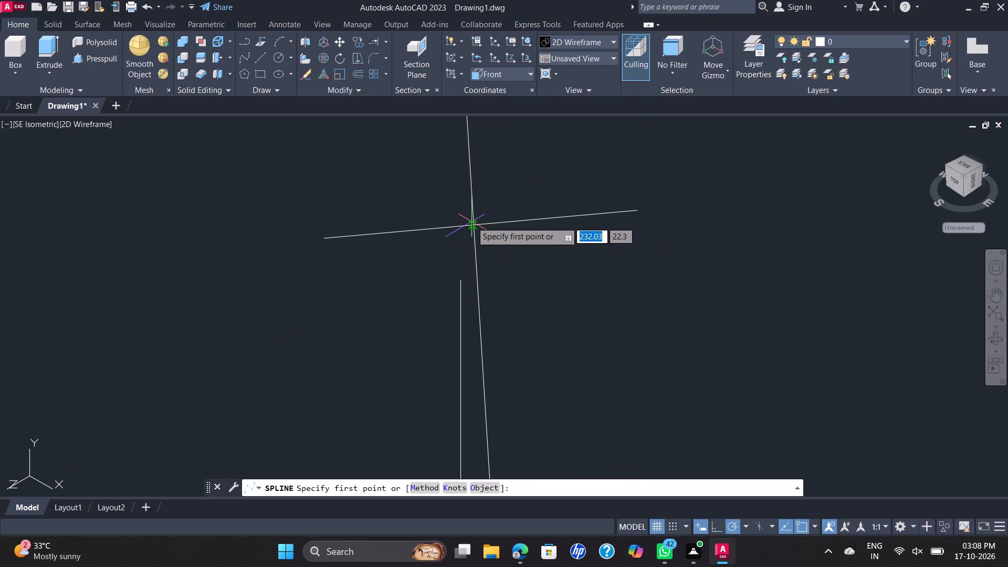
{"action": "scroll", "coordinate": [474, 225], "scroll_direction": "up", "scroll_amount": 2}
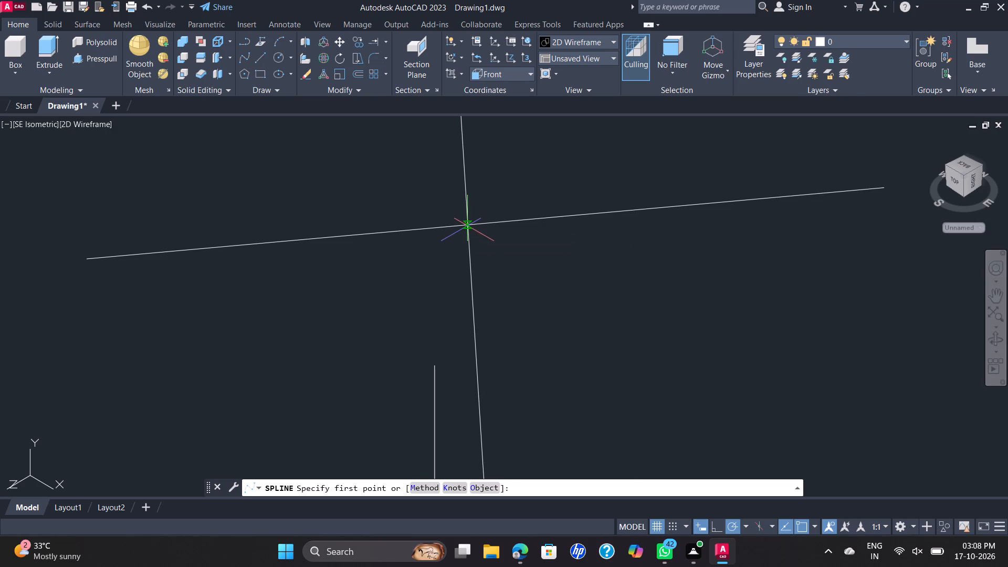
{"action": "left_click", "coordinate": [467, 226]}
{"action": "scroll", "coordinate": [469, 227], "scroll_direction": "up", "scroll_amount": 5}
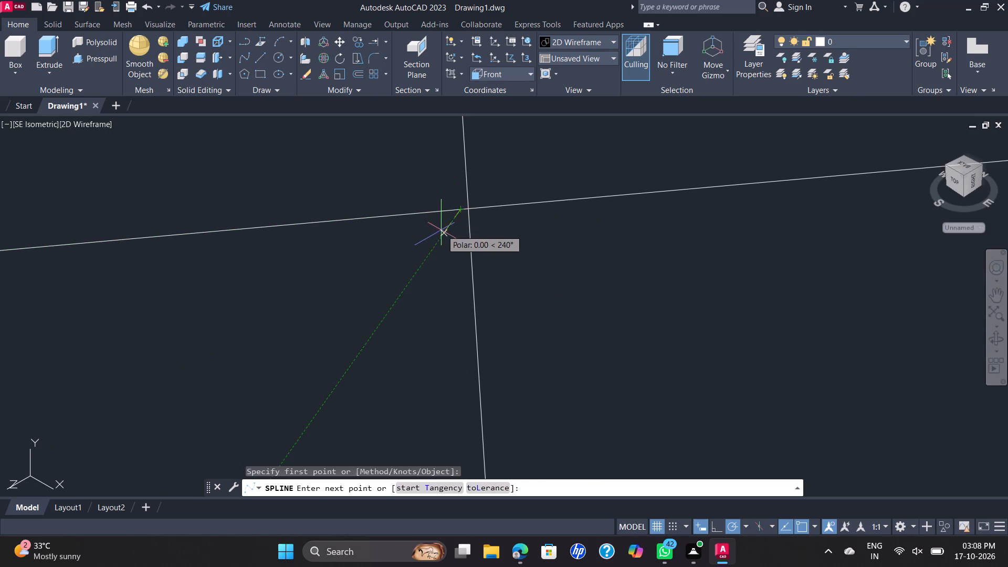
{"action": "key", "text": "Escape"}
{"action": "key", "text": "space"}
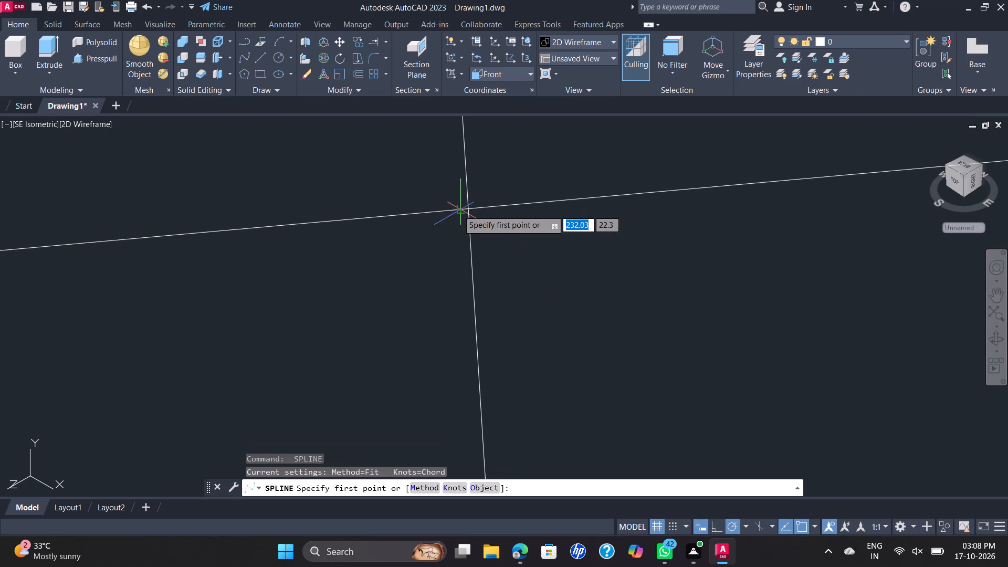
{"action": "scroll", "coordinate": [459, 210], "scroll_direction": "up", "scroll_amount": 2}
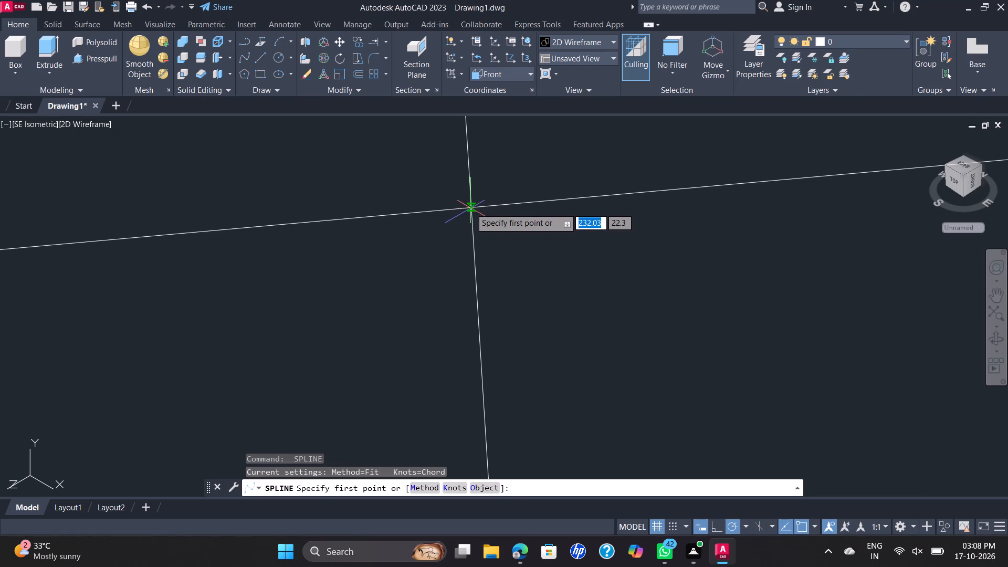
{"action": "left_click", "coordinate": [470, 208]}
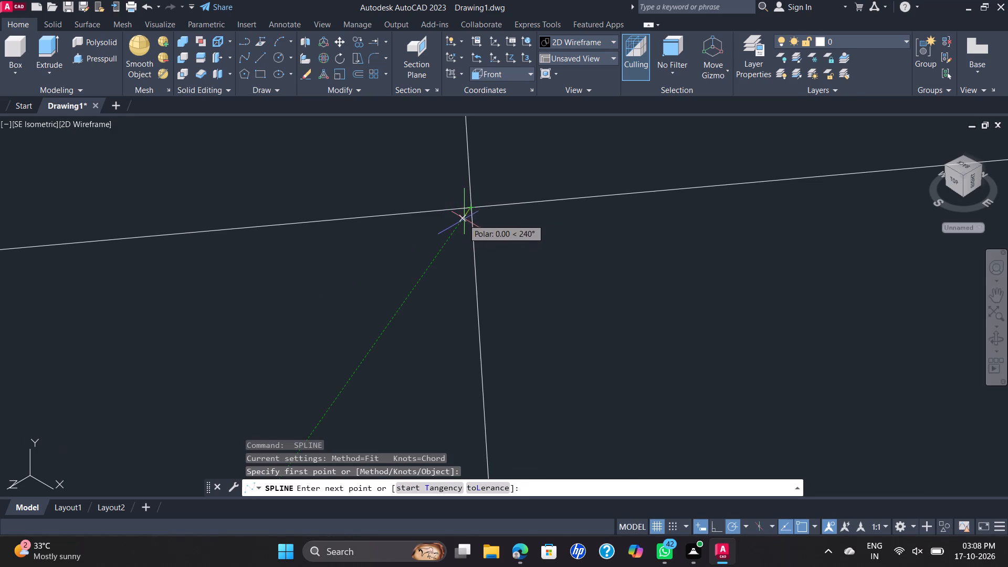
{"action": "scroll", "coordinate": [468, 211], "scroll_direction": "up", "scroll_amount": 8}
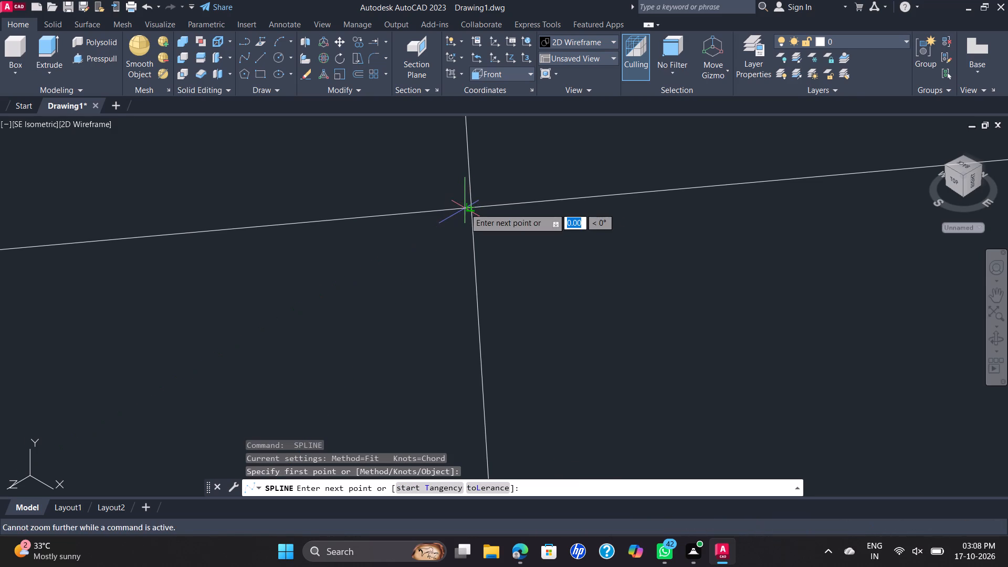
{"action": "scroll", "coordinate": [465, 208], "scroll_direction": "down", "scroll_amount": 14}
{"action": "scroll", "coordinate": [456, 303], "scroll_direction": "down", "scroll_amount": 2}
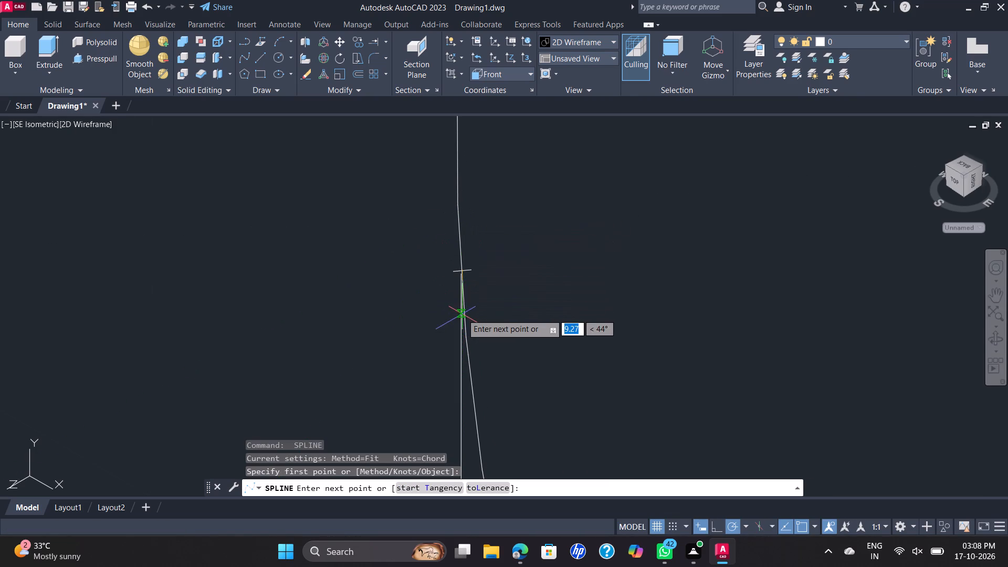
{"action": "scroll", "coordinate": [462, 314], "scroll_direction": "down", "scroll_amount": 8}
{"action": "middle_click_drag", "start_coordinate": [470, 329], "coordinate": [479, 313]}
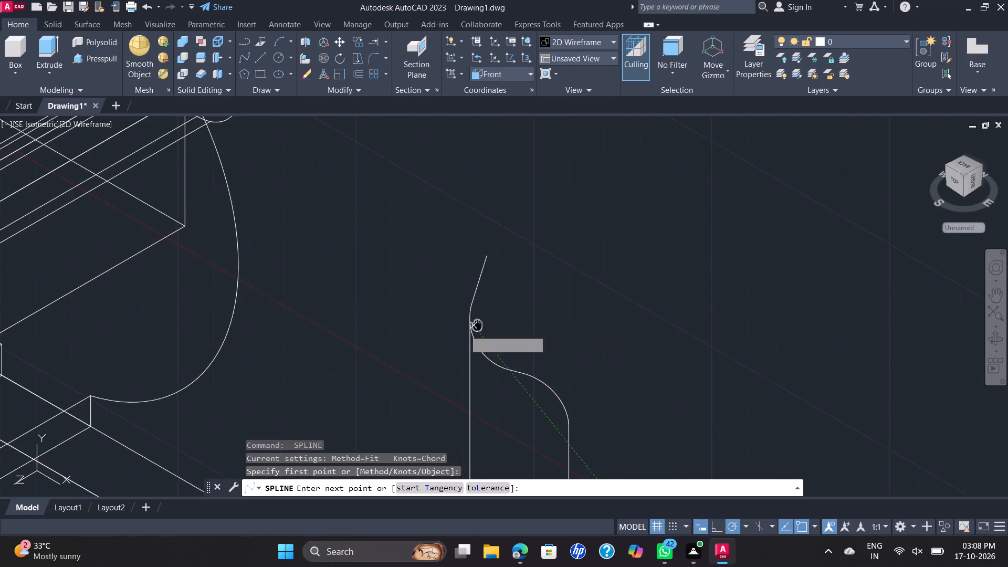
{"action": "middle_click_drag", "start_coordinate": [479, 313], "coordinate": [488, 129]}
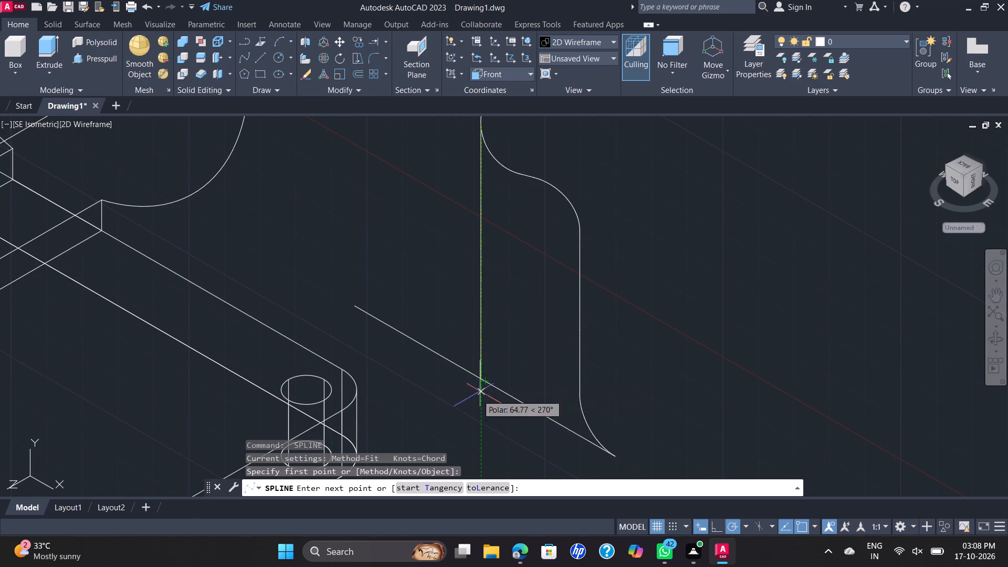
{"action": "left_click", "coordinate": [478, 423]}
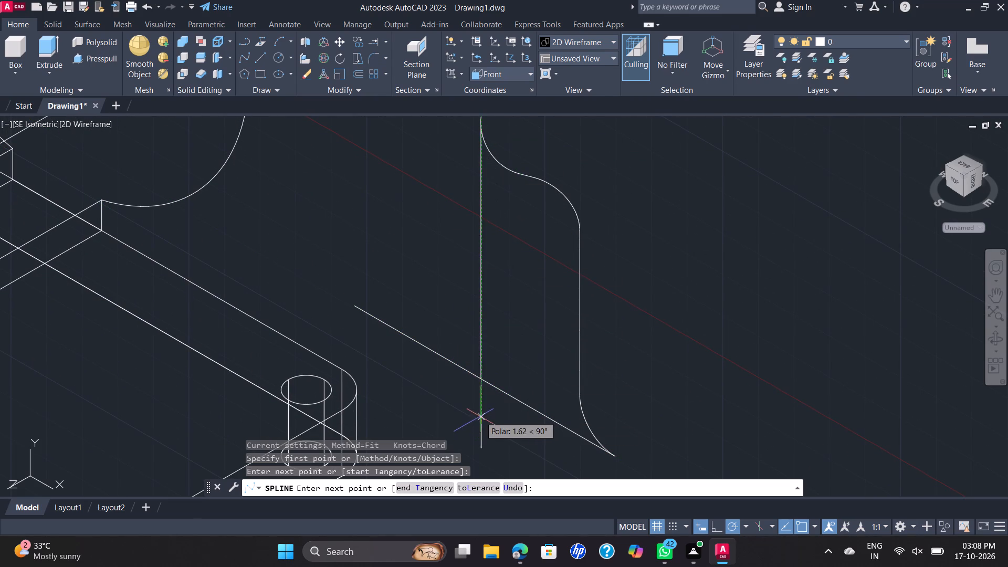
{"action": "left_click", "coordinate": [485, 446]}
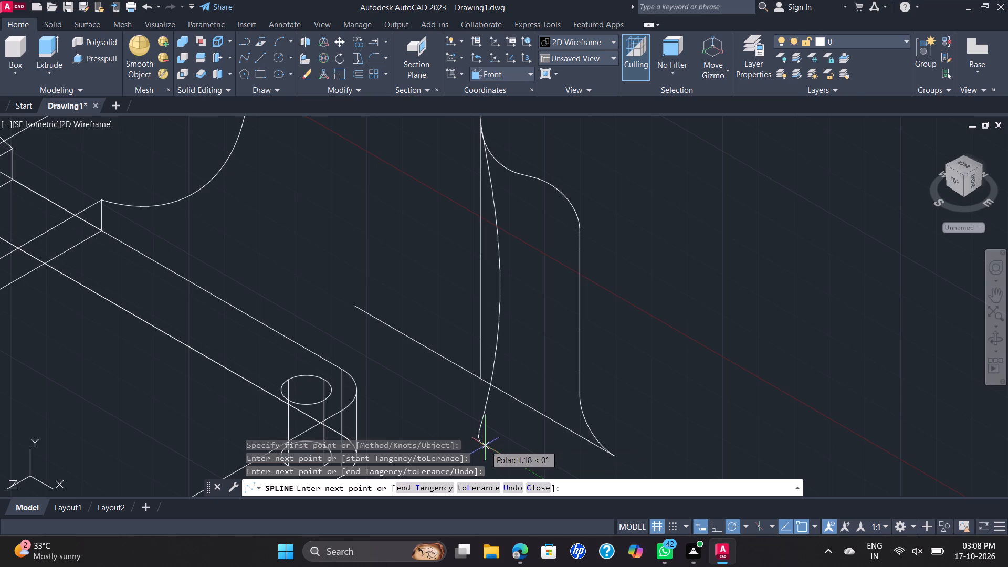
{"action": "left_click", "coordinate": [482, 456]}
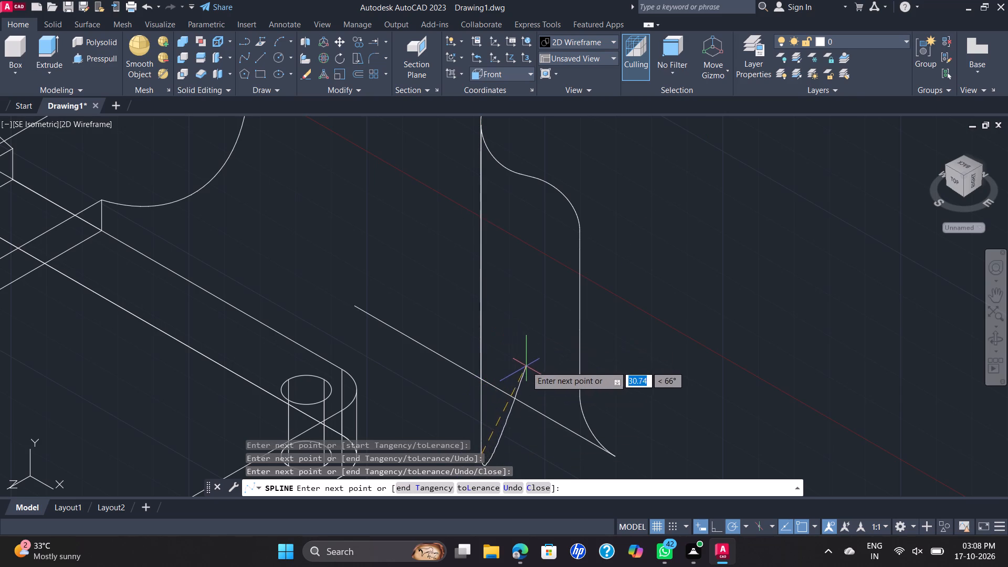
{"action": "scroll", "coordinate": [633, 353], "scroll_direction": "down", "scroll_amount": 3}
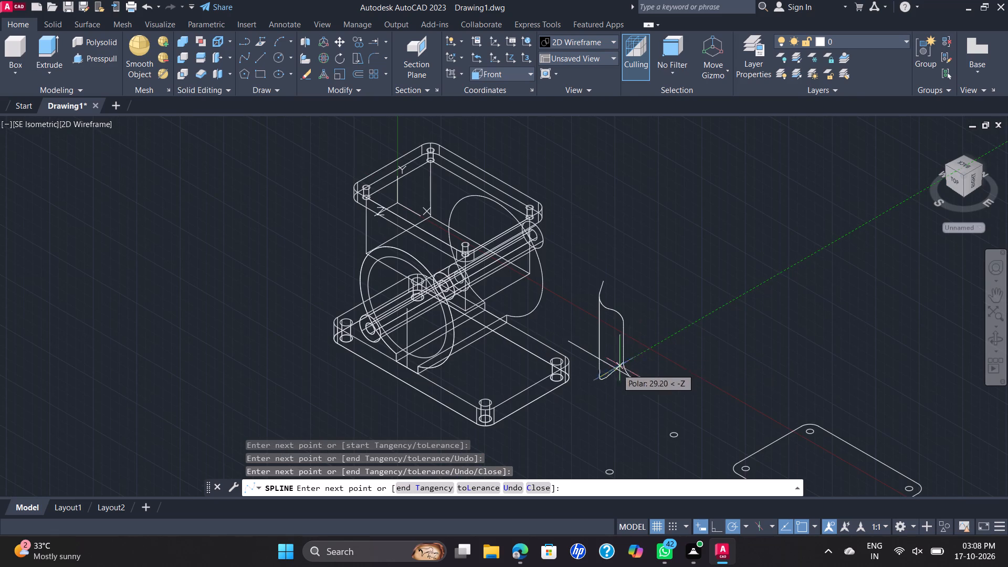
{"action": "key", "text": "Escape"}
Delete the vertical line that runs from just below the short crossing line down to the straight bottom line.
{"action": "scroll", "coordinate": [593, 317], "scroll_direction": "up", "scroll_amount": 2}
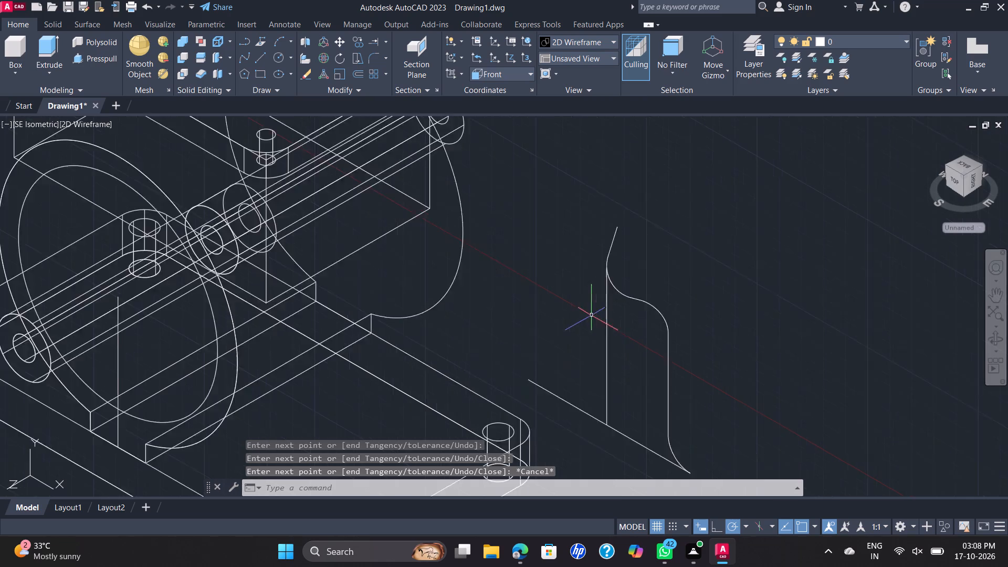
{"action": "scroll", "coordinate": [591, 314], "scroll_direction": "up", "scroll_amount": 1}
{"action": "scroll", "coordinate": [607, 269], "scroll_direction": "up", "scroll_amount": 2}
{"action": "scroll", "coordinate": [620, 219], "scroll_direction": "up", "scroll_amount": 4}
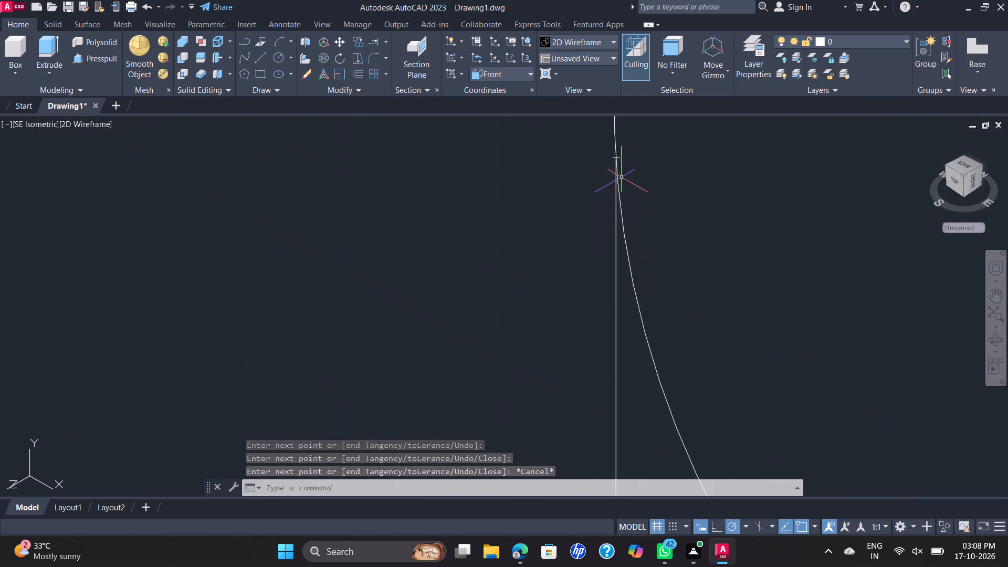
{"action": "scroll", "coordinate": [613, 159], "scroll_direction": "up", "scroll_amount": 7}
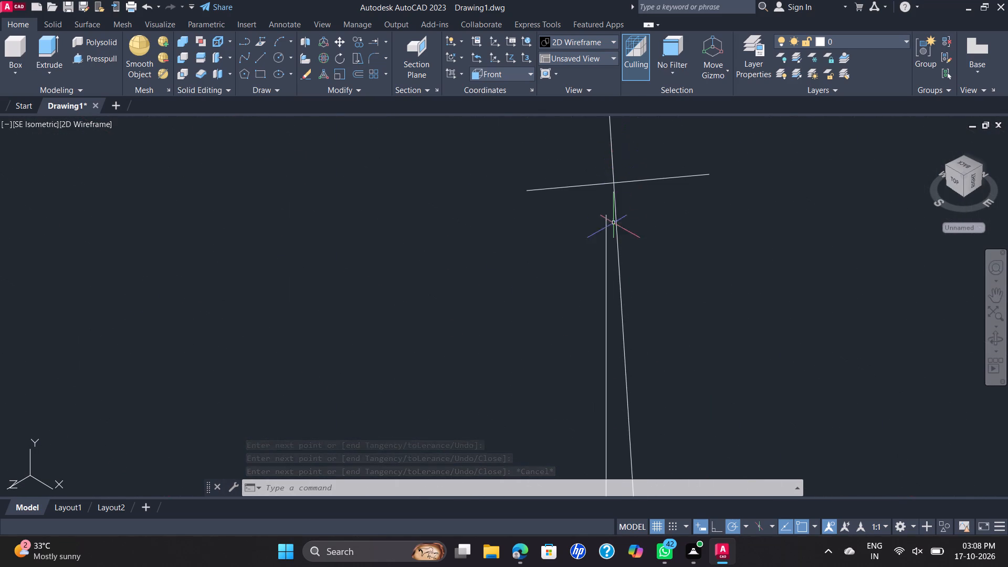
{"action": "left_click", "coordinate": [607, 241]}
{"action": "scroll", "coordinate": [634, 241], "scroll_direction": "down", "scroll_amount": 6}
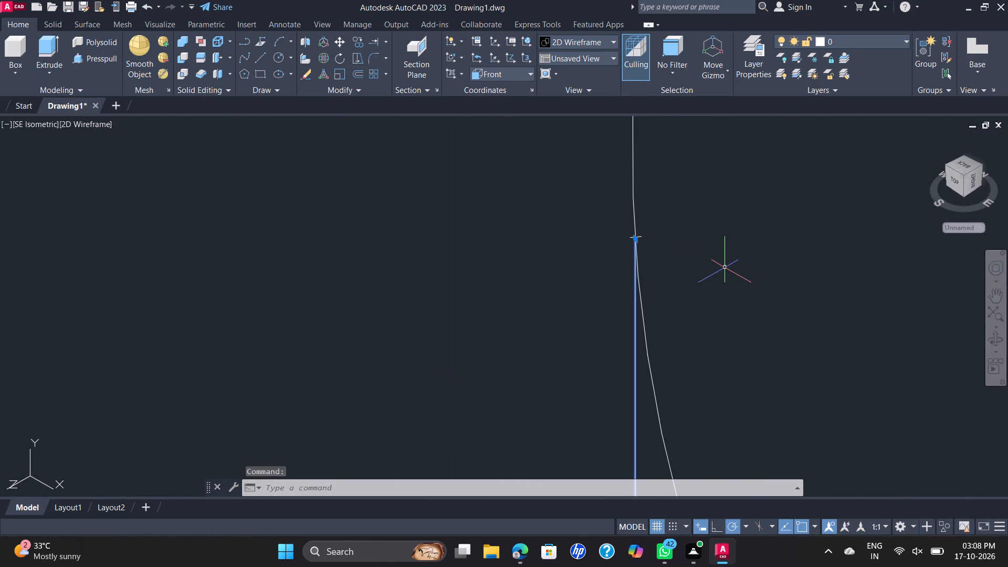
{"action": "key", "text": "Delete"}
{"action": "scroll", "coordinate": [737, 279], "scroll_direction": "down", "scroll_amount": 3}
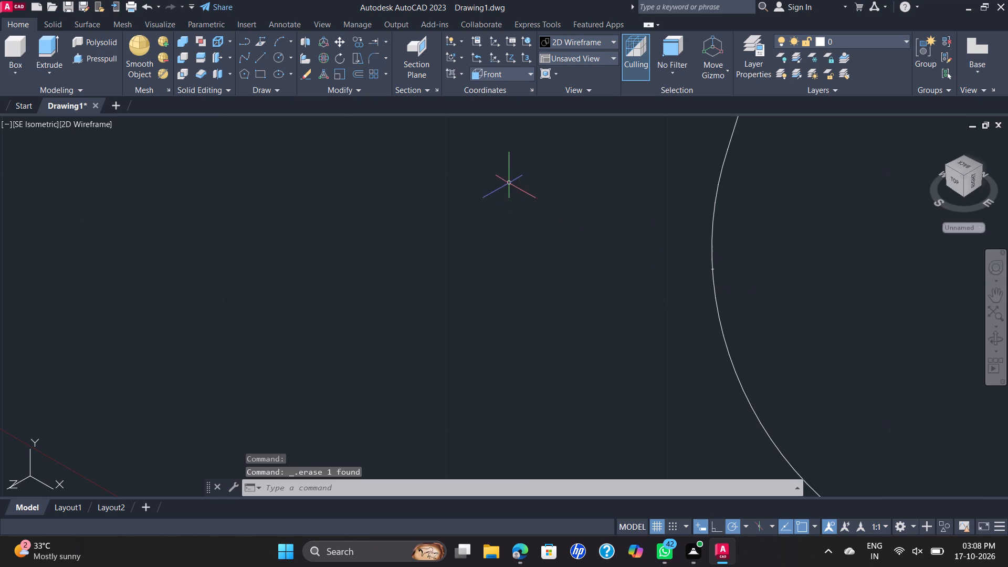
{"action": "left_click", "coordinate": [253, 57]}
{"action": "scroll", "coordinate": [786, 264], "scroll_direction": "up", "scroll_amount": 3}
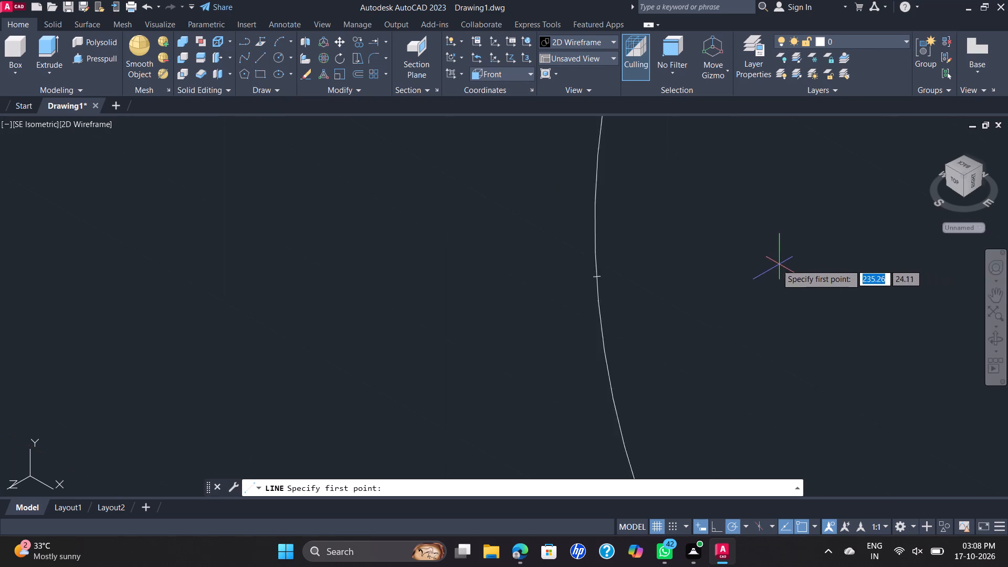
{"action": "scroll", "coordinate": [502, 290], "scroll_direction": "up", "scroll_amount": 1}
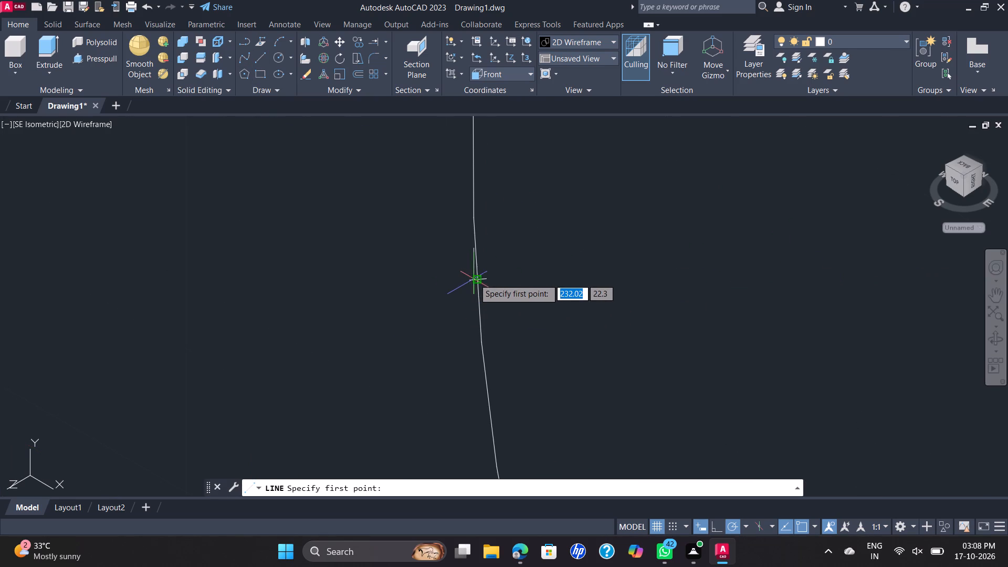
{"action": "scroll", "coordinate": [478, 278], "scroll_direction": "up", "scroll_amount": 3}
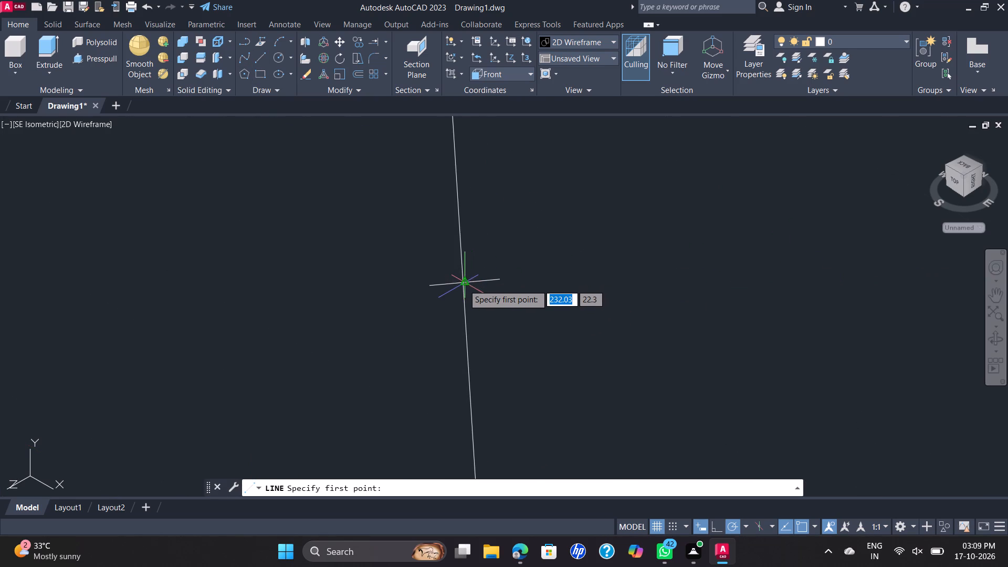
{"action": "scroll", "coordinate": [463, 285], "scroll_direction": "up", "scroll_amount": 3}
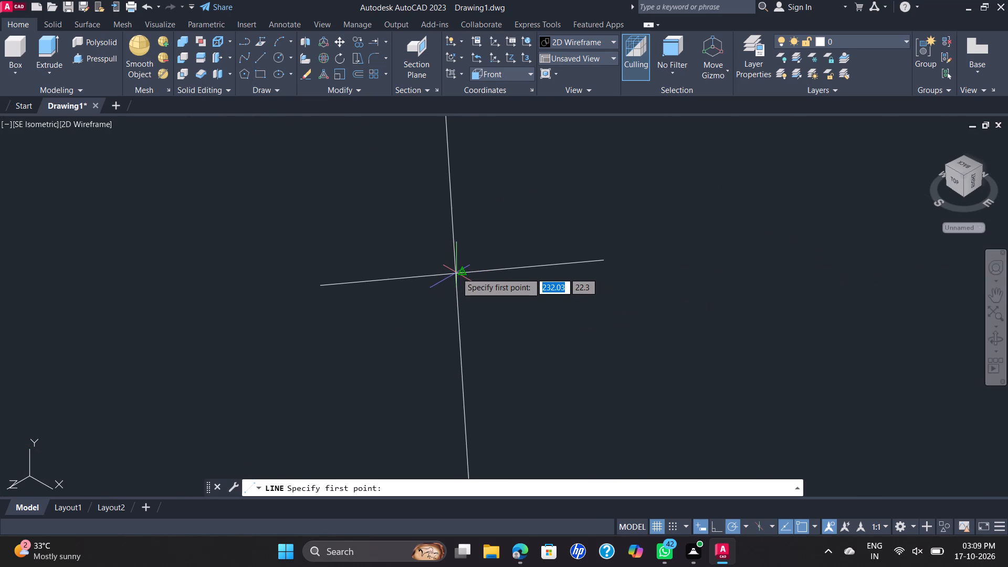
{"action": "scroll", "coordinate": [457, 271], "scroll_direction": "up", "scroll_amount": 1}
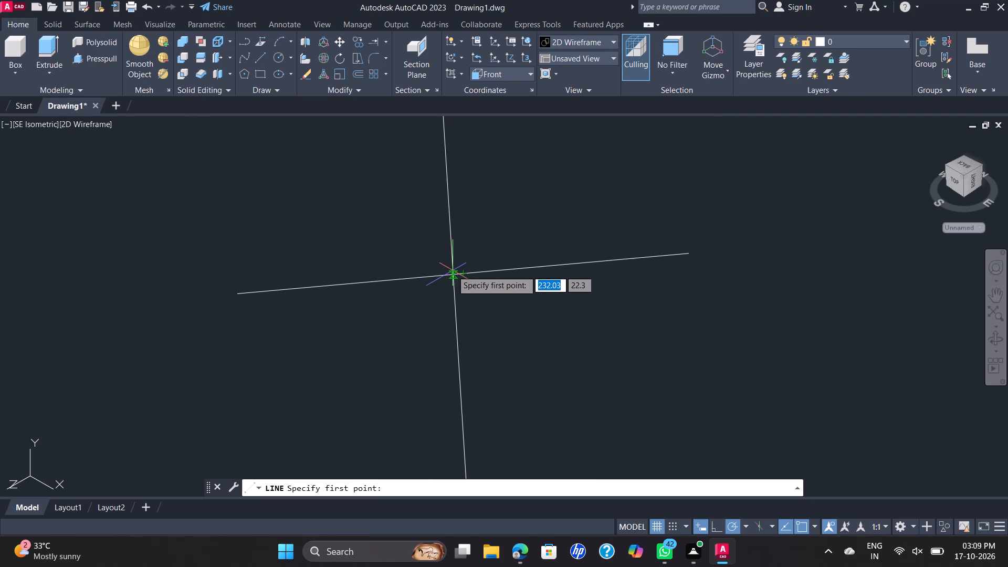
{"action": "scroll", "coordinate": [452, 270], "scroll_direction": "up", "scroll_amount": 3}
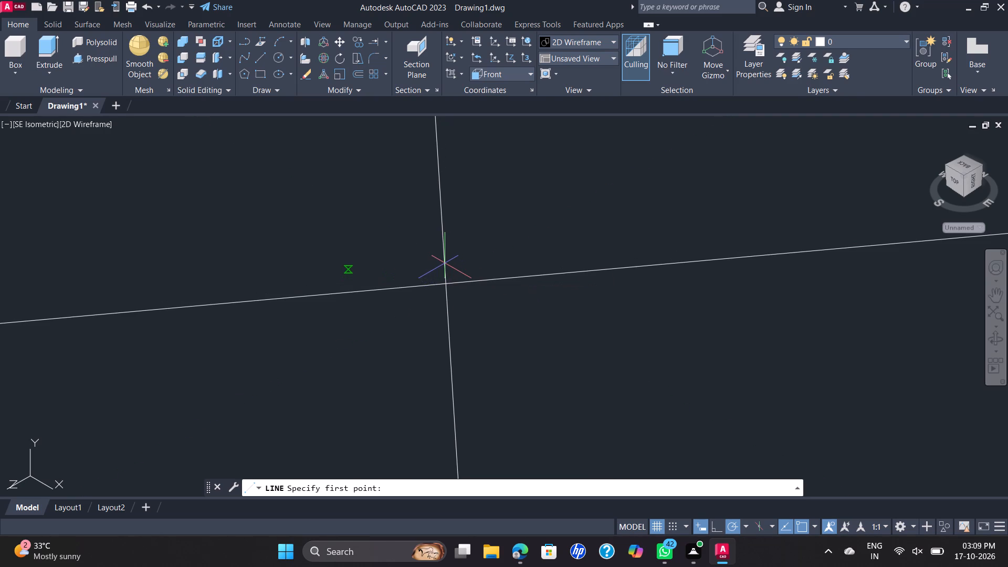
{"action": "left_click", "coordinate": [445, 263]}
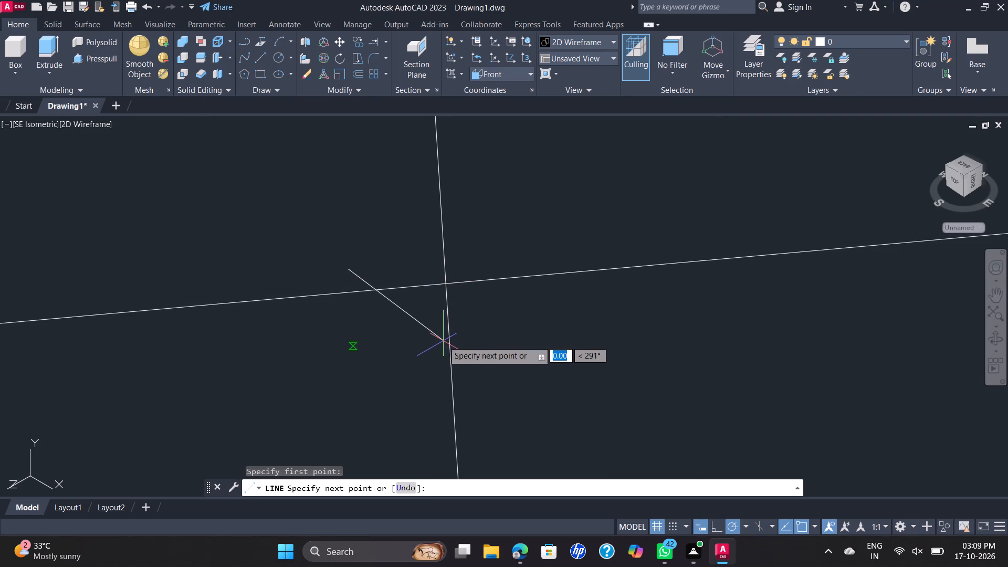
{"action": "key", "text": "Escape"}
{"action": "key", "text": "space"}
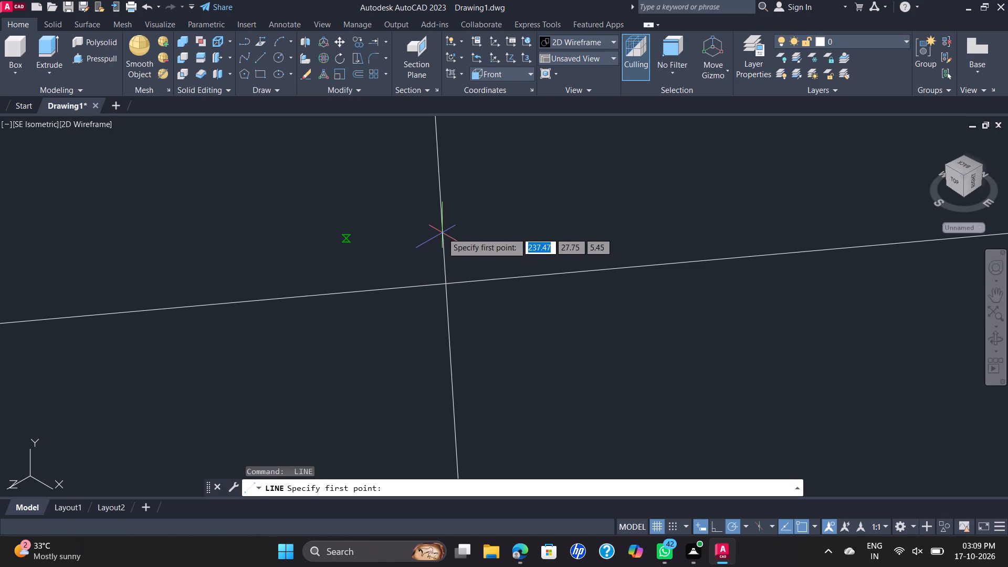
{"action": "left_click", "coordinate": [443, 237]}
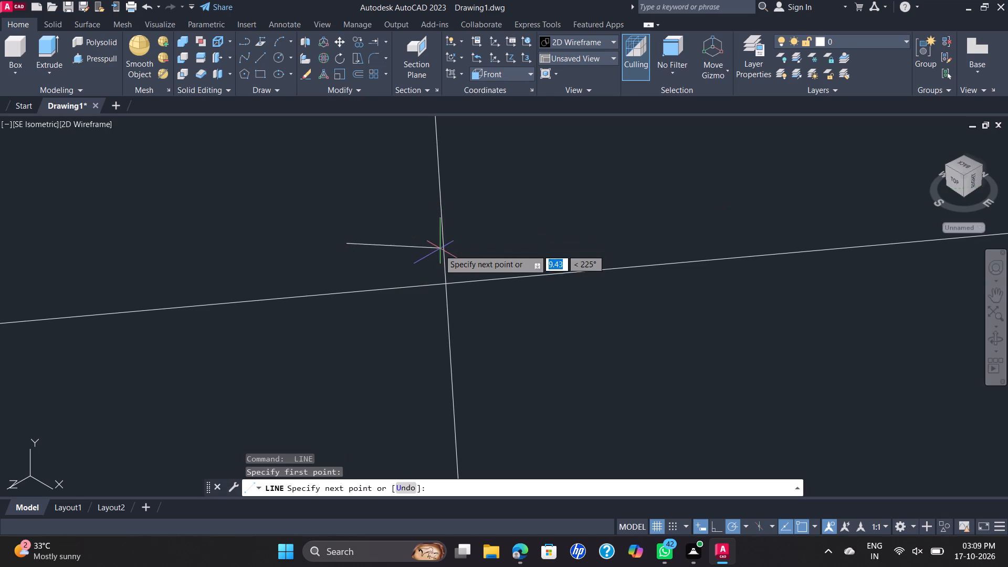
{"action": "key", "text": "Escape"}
Draw a vertical line from the short line's crossing with the rib curve down to just past the straight bottom line.
{"action": "key", "text": "space"}
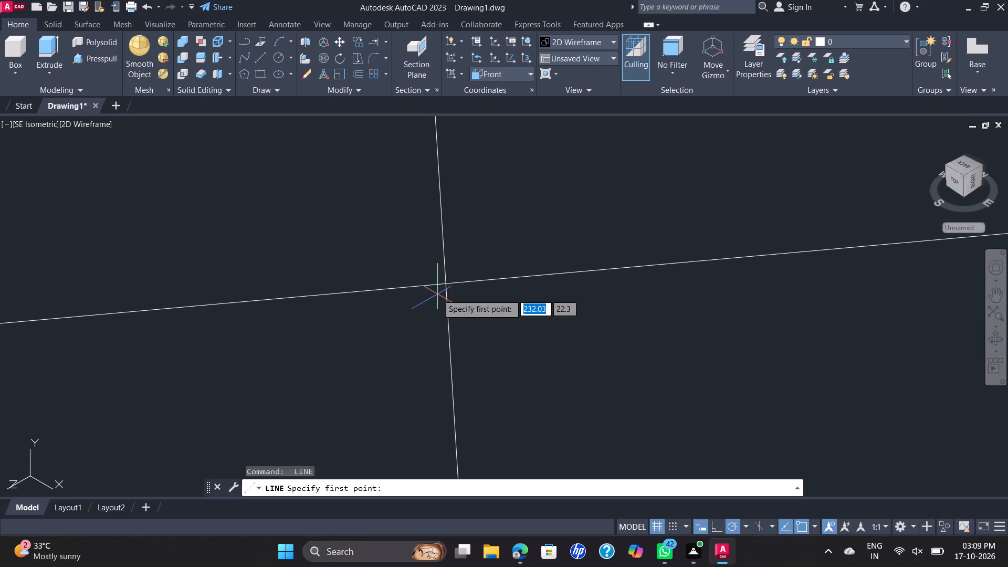
{"action": "scroll", "coordinate": [445, 288], "scroll_direction": "up", "scroll_amount": 2}
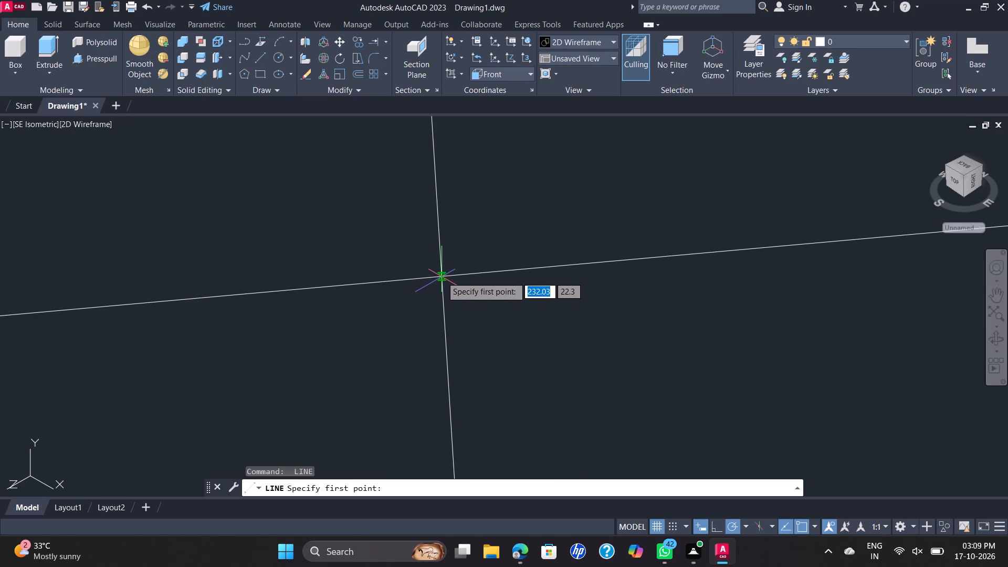
{"action": "left_click", "coordinate": [442, 277]}
{"action": "scroll", "coordinate": [433, 292], "scroll_direction": "up", "scroll_amount": 2}
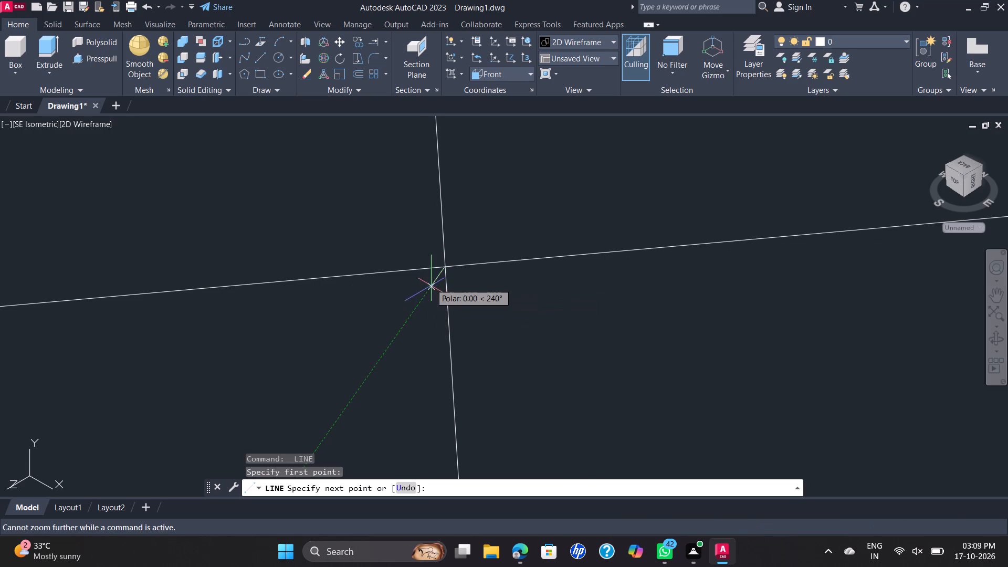
{"action": "scroll", "coordinate": [431, 274], "scroll_direction": "up", "scroll_amount": 6}
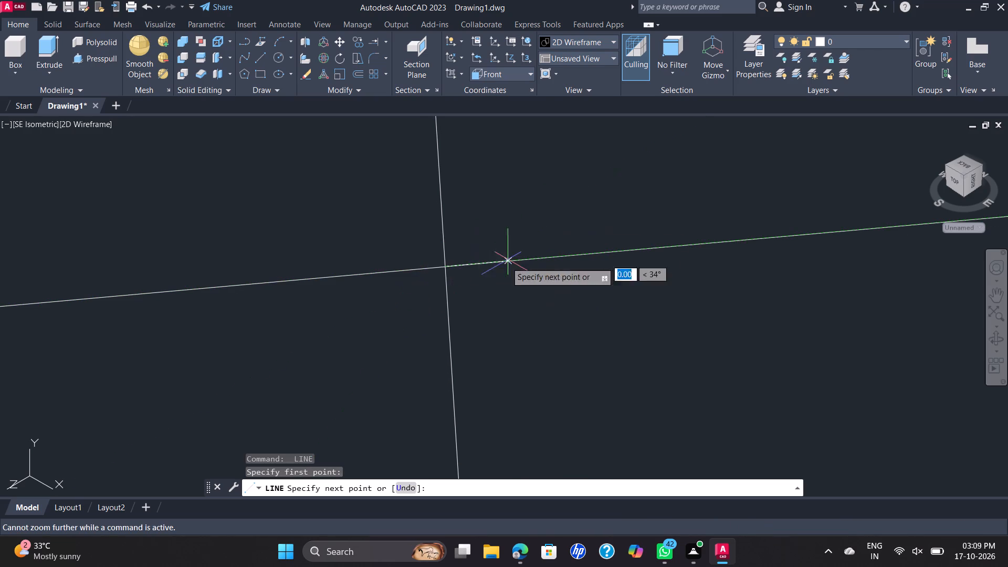
{"action": "scroll", "coordinate": [456, 324], "scroll_direction": "down", "scroll_amount": 1}
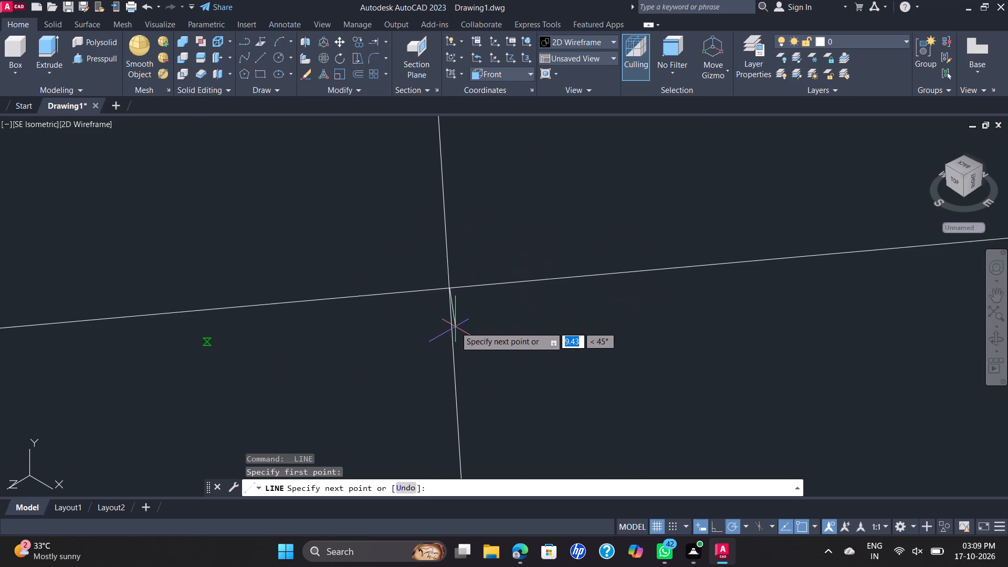
{"action": "scroll", "coordinate": [455, 329], "scroll_direction": "down", "scroll_amount": 16}
{"action": "scroll", "coordinate": [465, 377], "scroll_direction": "down", "scroll_amount": 2}
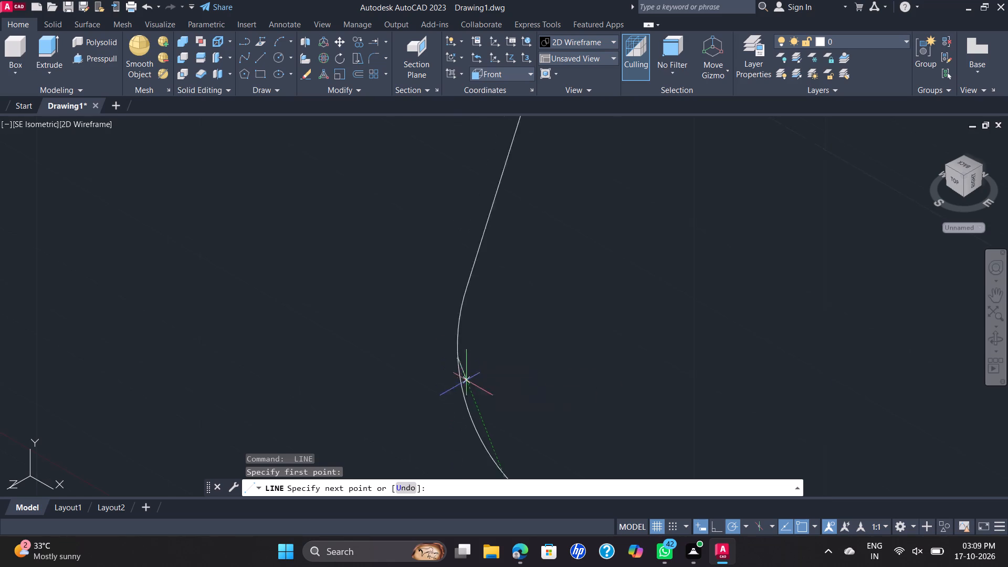
{"action": "scroll", "coordinate": [472, 394], "scroll_direction": "down", "scroll_amount": 1}
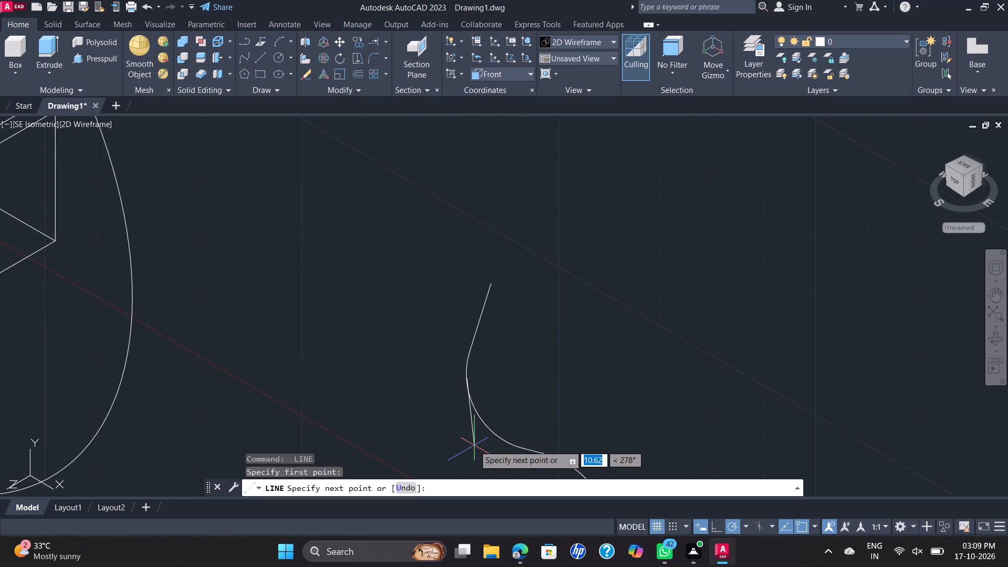
{"action": "scroll", "coordinate": [474, 445], "scroll_direction": "down", "scroll_amount": 1}
{"action": "middle_click_drag", "start_coordinate": [472, 445], "coordinate": [467, 249]}
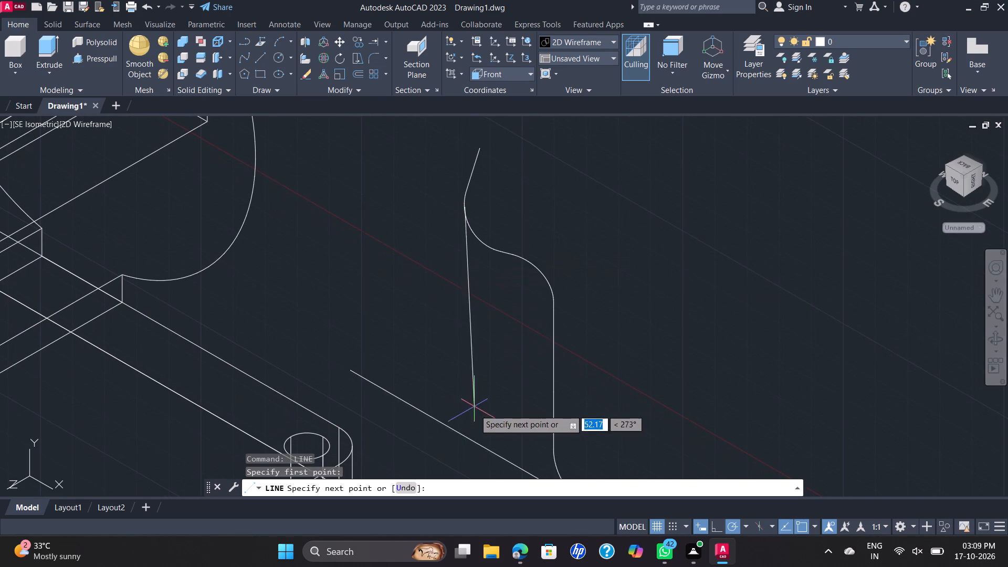
{"action": "left_click", "coordinate": [466, 450]}
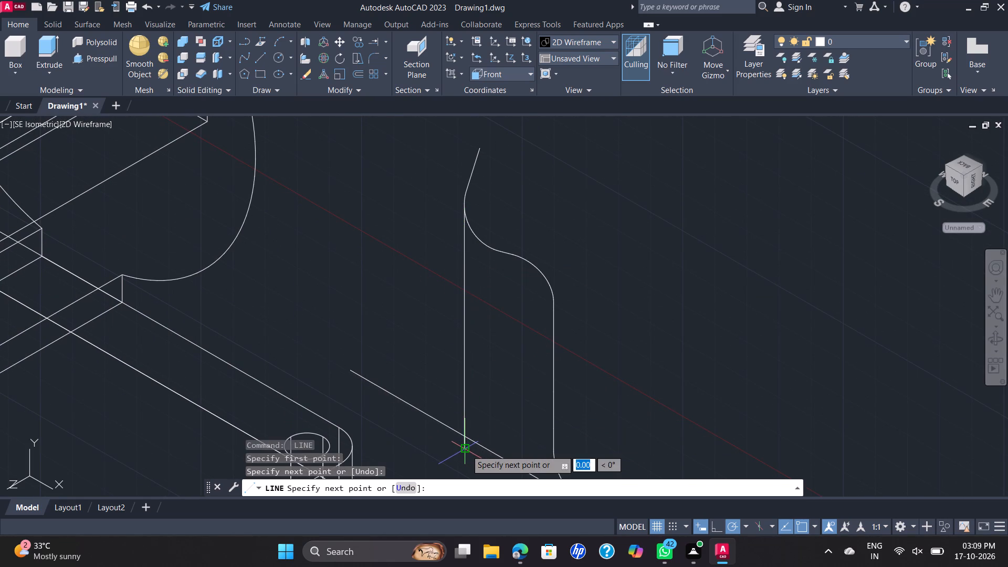
{"action": "key", "text": "Escape"}
Trim the vertical line's tail below the straight bottom line and the bottom line's excess outside the profile.
{"action": "scroll", "coordinate": [474, 422], "scroll_direction": "up", "scroll_amount": 1}
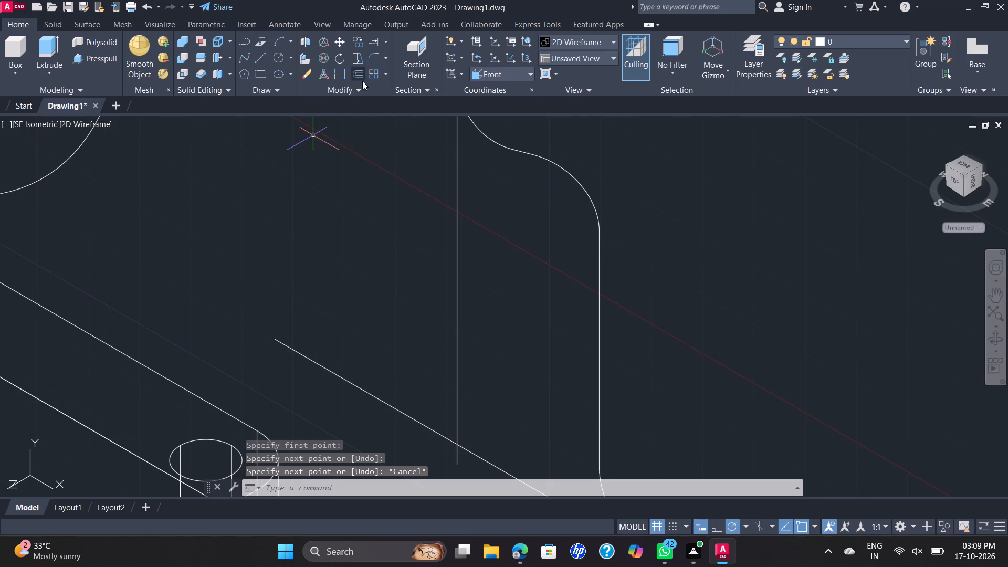
{"action": "left_click", "coordinate": [383, 40]}
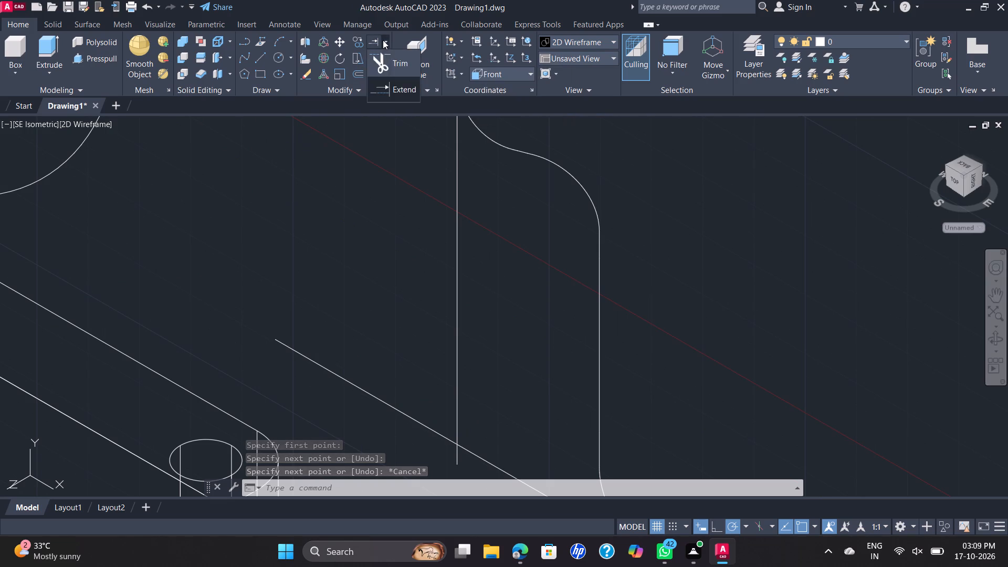
{"action": "left_click", "coordinate": [403, 58]}
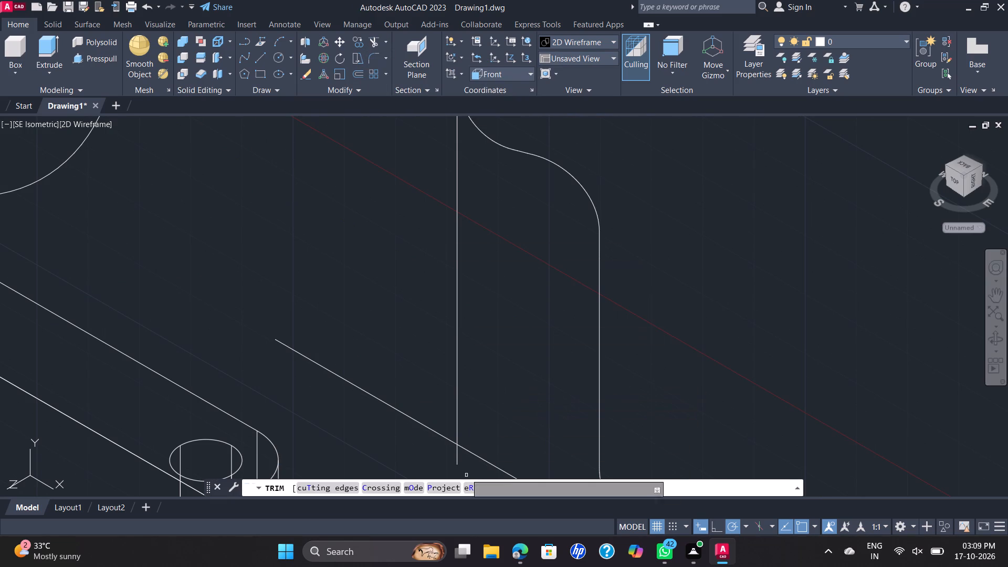
{"action": "scroll", "coordinate": [457, 459], "scroll_direction": "up", "scroll_amount": 2}
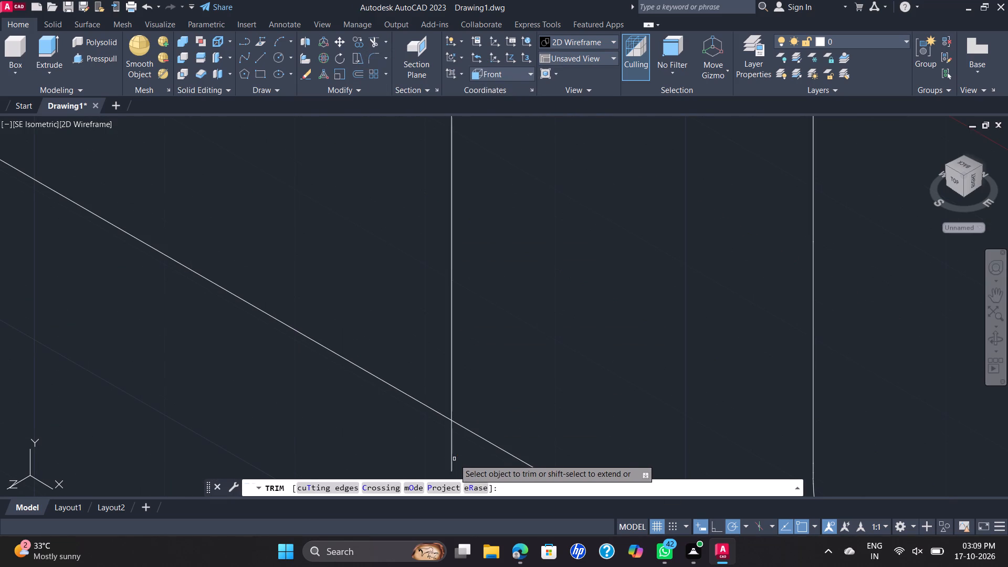
{"action": "left_click", "coordinate": [450, 458]}
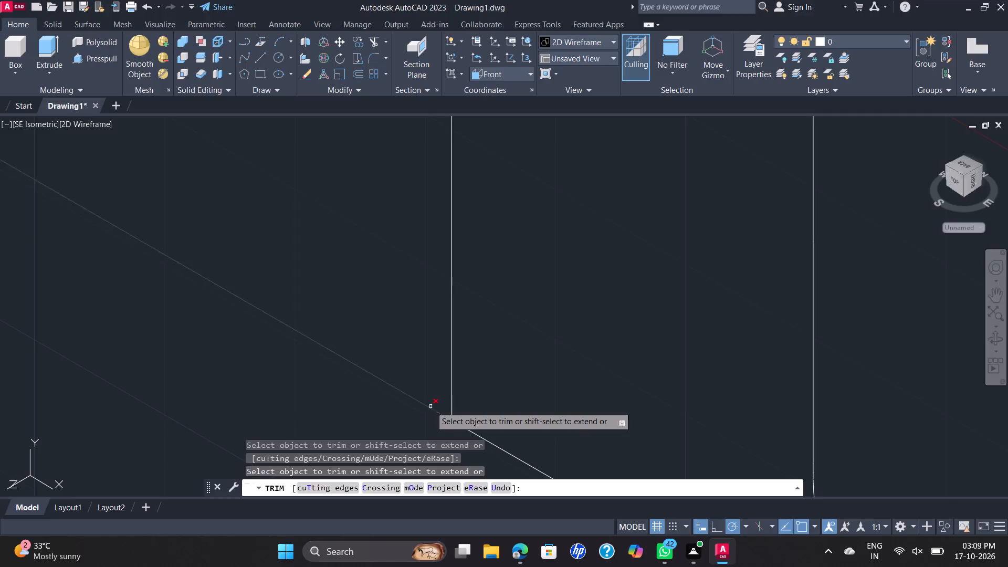
{"action": "left_click", "coordinate": [430, 406]}
Trim away the slanted straight segment at the upper end of the rib curve.
{"action": "scroll", "coordinate": [430, 407], "scroll_direction": "down", "scroll_amount": 3}
{"action": "scroll", "coordinate": [503, 318], "scroll_direction": "down", "scroll_amount": 1}
{"action": "scroll", "coordinate": [466, 218], "scroll_direction": "up", "scroll_amount": 2}
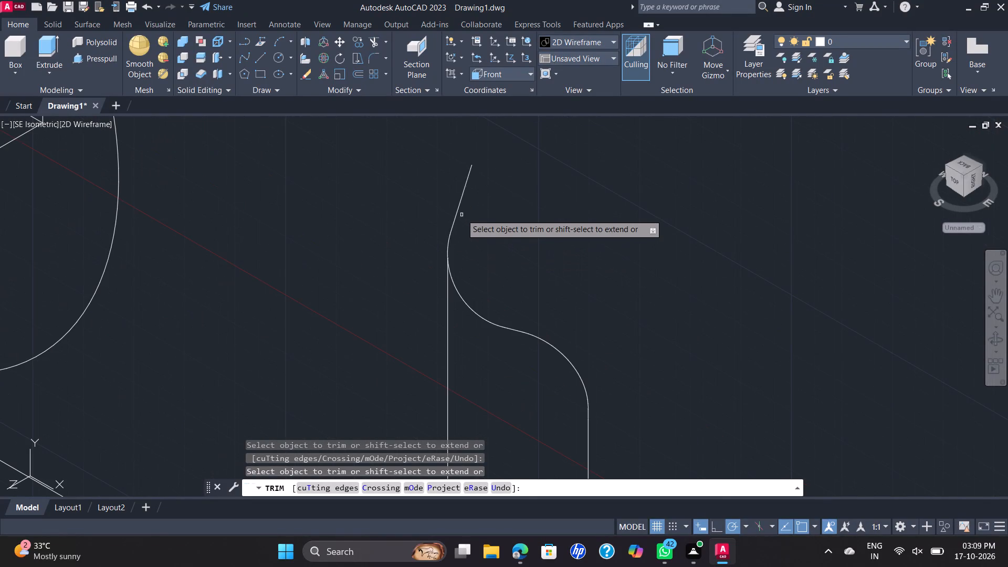
{"action": "left_click", "coordinate": [457, 210]}
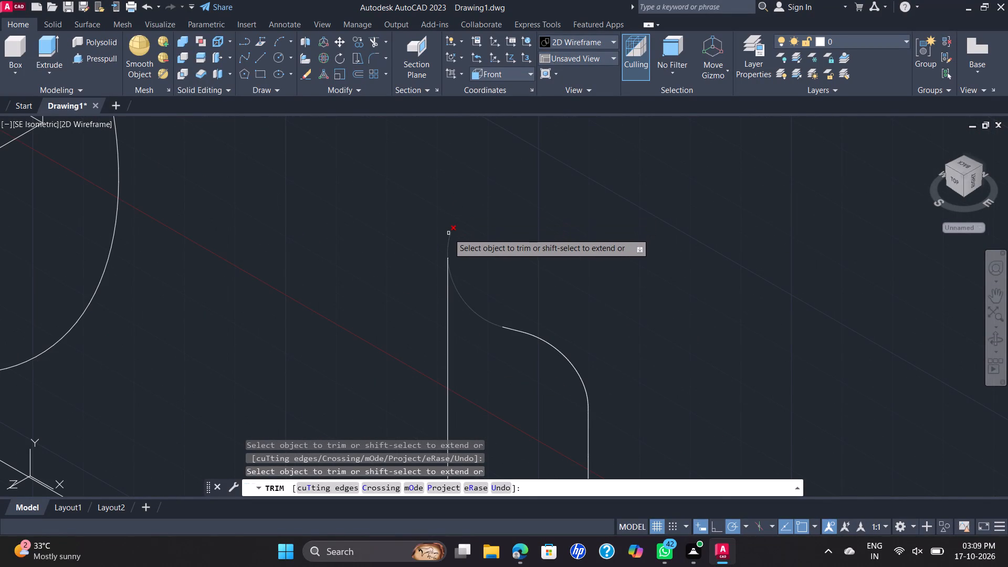
{"action": "scroll", "coordinate": [492, 231], "scroll_direction": "down", "scroll_amount": 1}
{"action": "scroll", "coordinate": [646, 287], "scroll_direction": "down", "scroll_amount": 2}
{"action": "key", "text": "Escape"}
Join the lines and curves of the side rib profile into one object.
{"action": "left_click", "coordinate": [521, 241]}
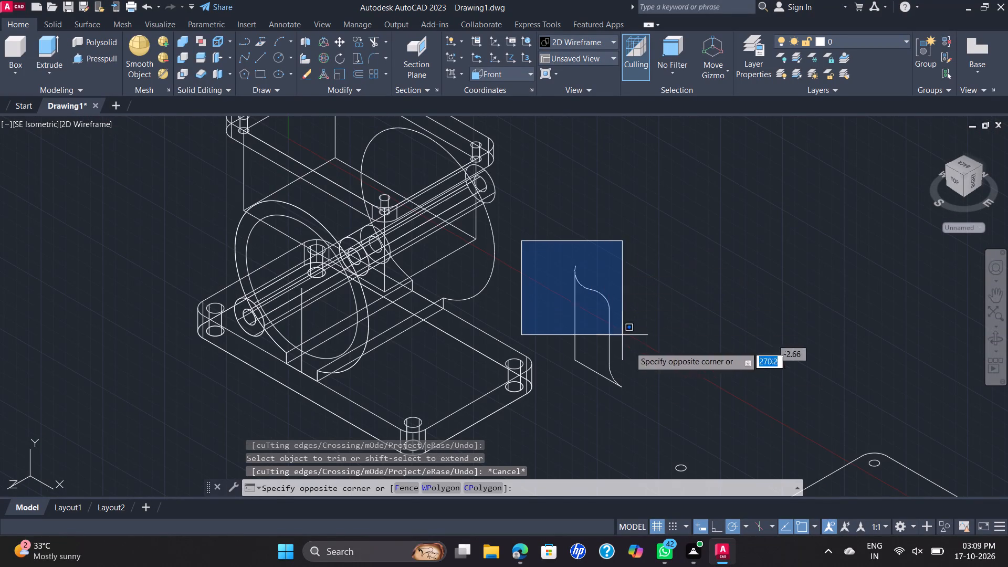
{"action": "left_click", "coordinate": [726, 391]}
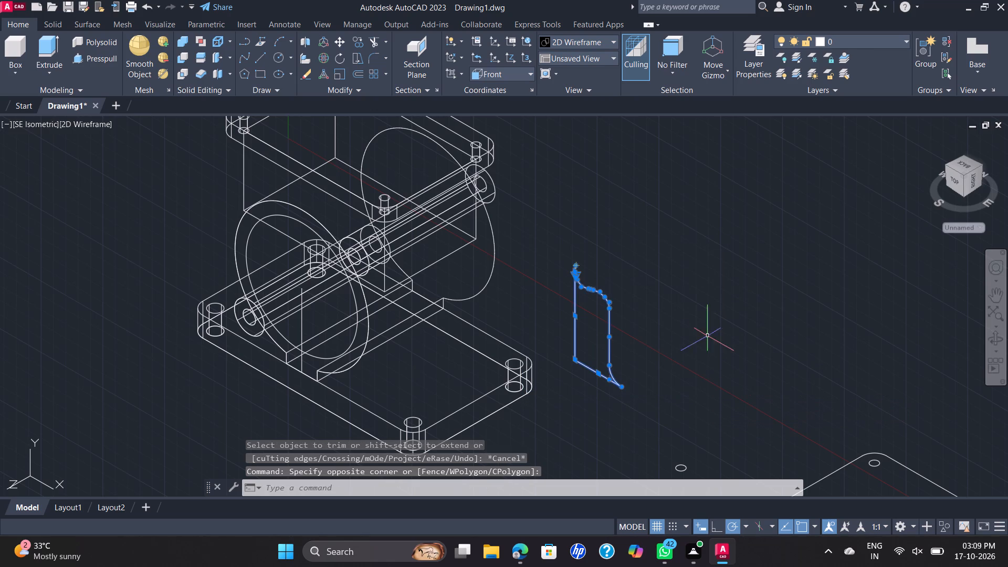
{"action": "key", "text": "j"}
{"action": "key", "text": "Return"}
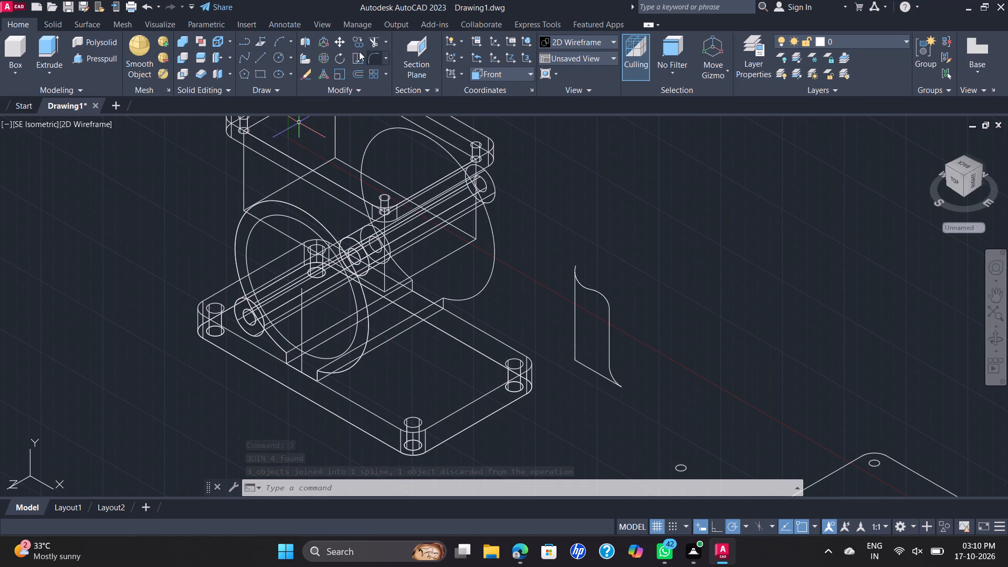
Presspull the joined side rib profile freehand towards the back of the model.
{"action": "left_click", "coordinate": [97, 60]}
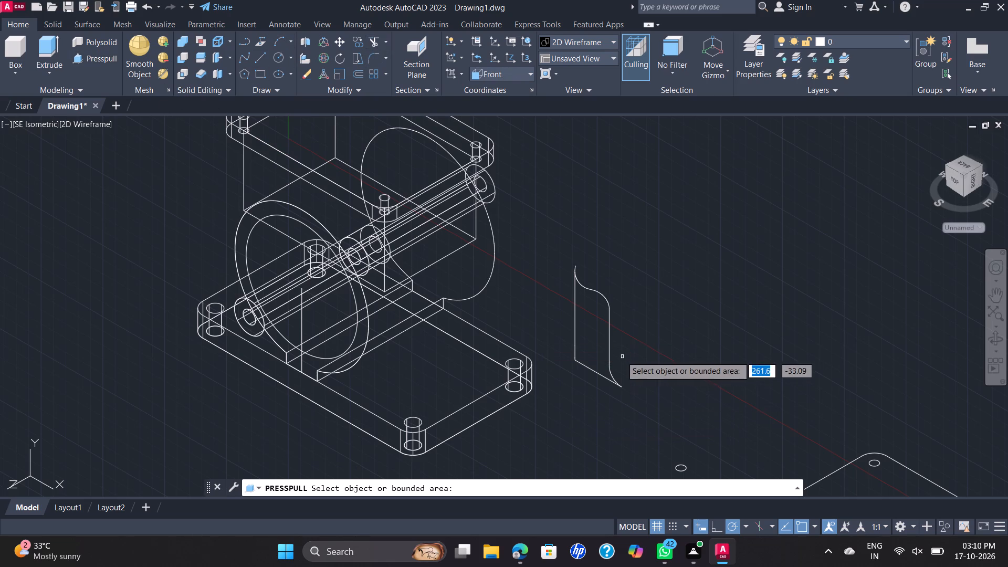
{"action": "left_click", "coordinate": [607, 349]}
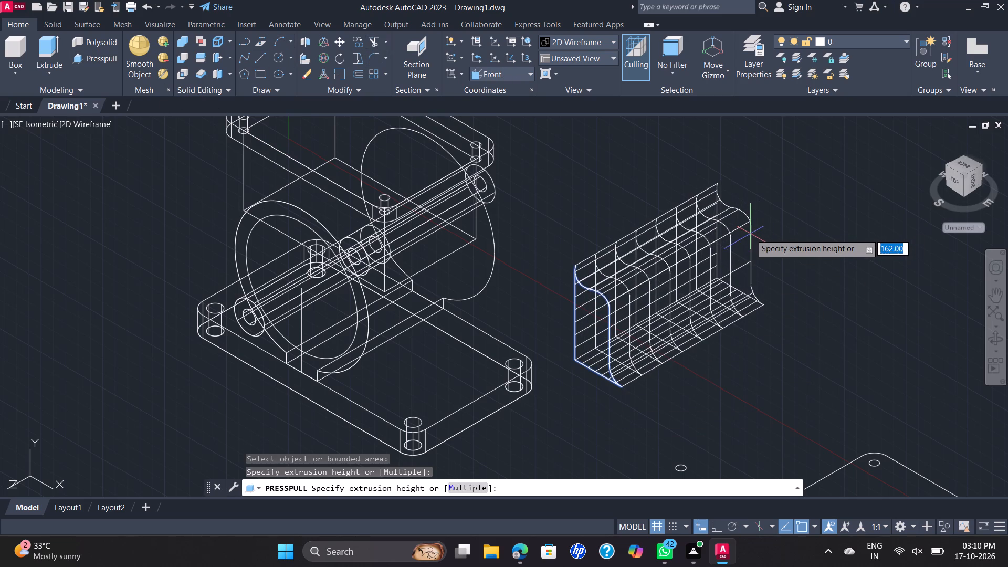
{"action": "scroll", "coordinate": [740, 259], "scroll_direction": "down", "scroll_amount": 1}
{"action": "scroll", "coordinate": [657, 304], "scroll_direction": "up", "scroll_amount": 3}
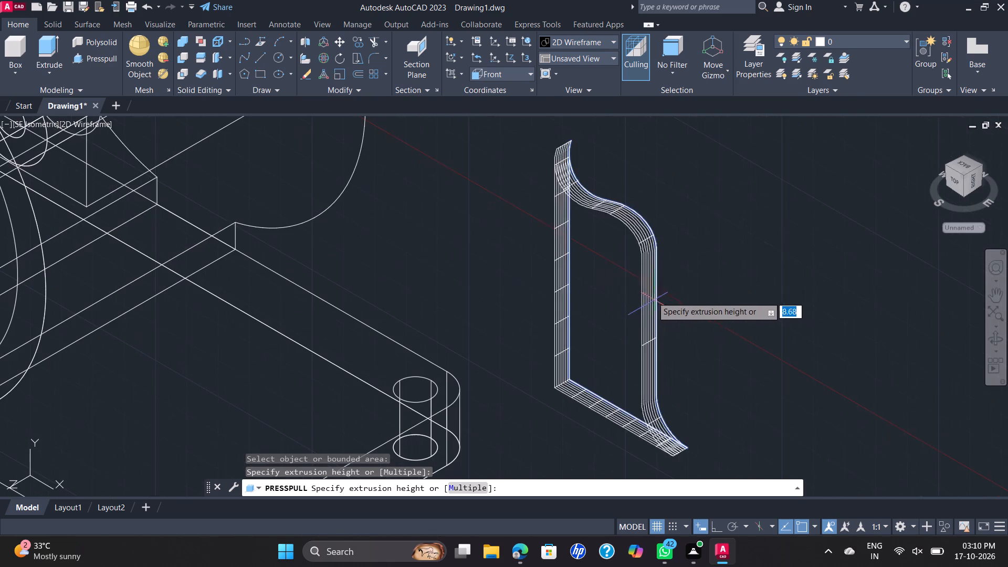
{"action": "scroll", "coordinate": [768, 197], "scroll_direction": "down", "scroll_amount": 2}
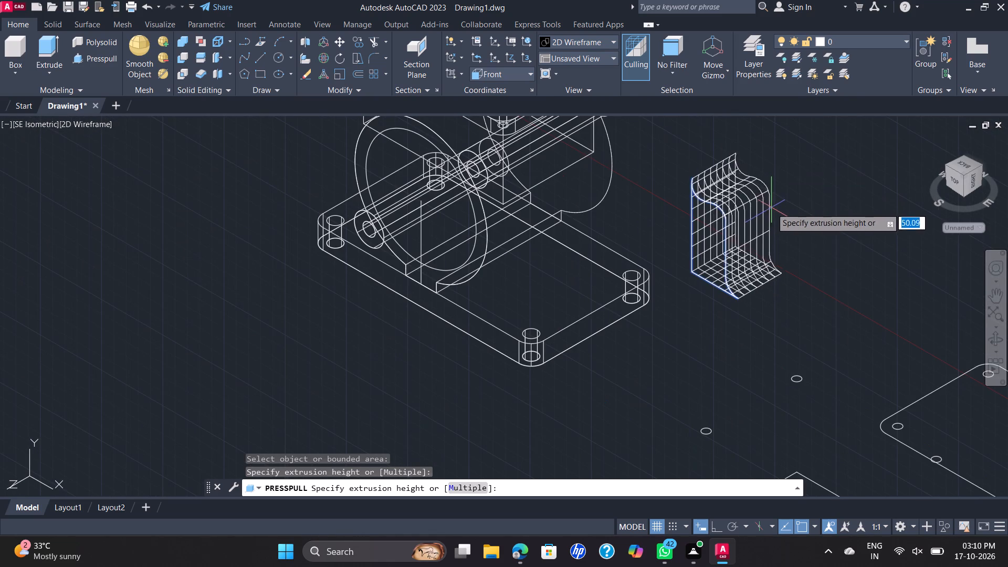
{"action": "left_click", "coordinate": [762, 224]}
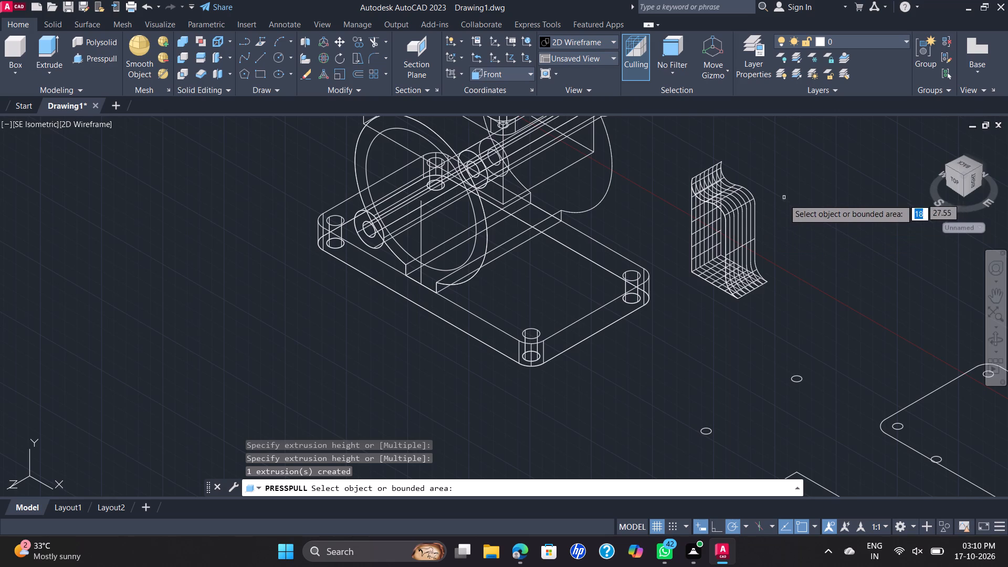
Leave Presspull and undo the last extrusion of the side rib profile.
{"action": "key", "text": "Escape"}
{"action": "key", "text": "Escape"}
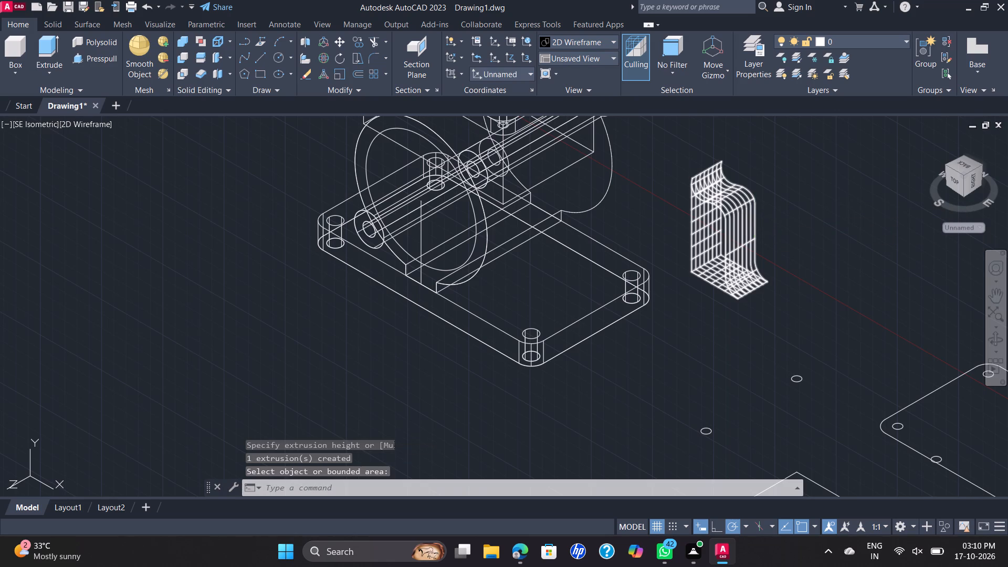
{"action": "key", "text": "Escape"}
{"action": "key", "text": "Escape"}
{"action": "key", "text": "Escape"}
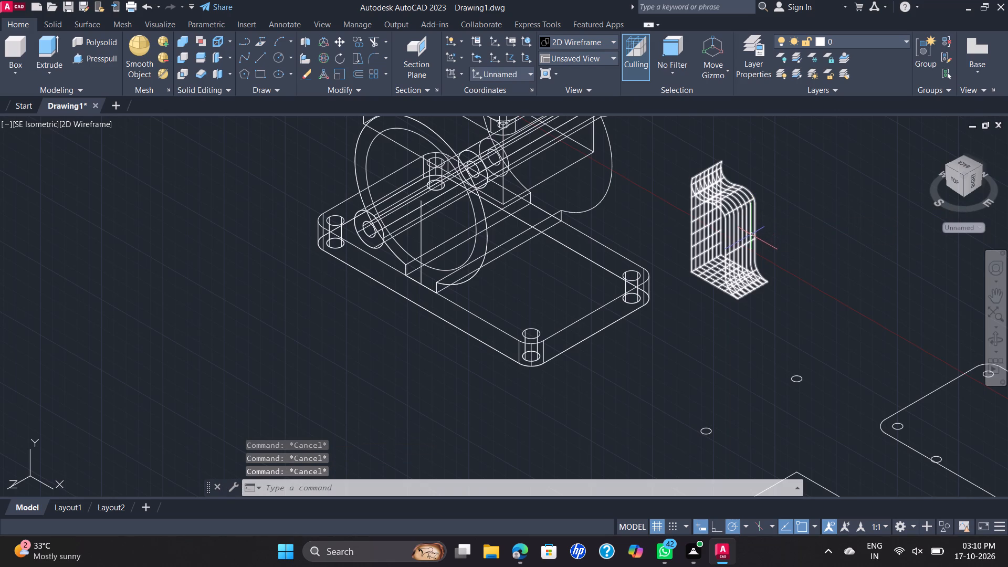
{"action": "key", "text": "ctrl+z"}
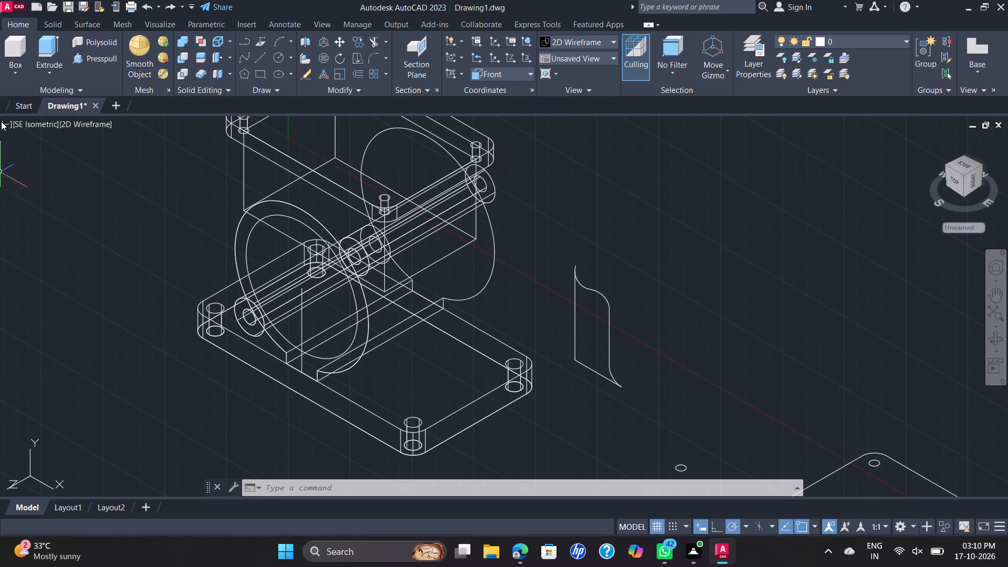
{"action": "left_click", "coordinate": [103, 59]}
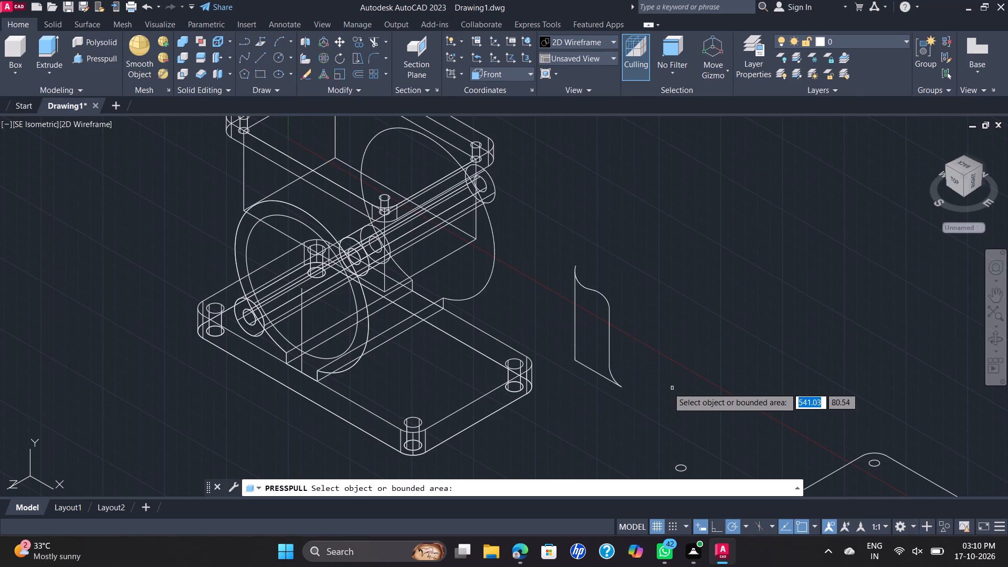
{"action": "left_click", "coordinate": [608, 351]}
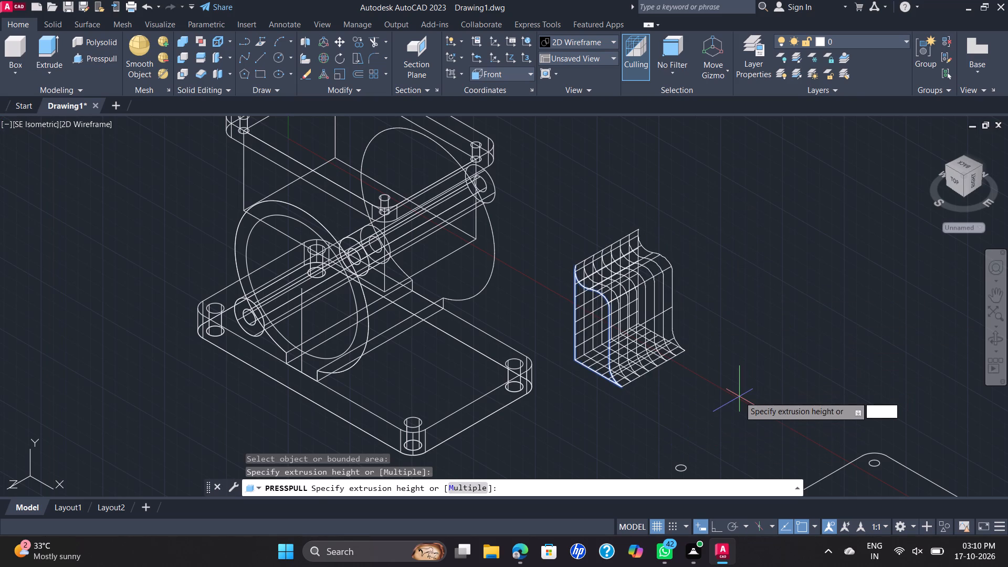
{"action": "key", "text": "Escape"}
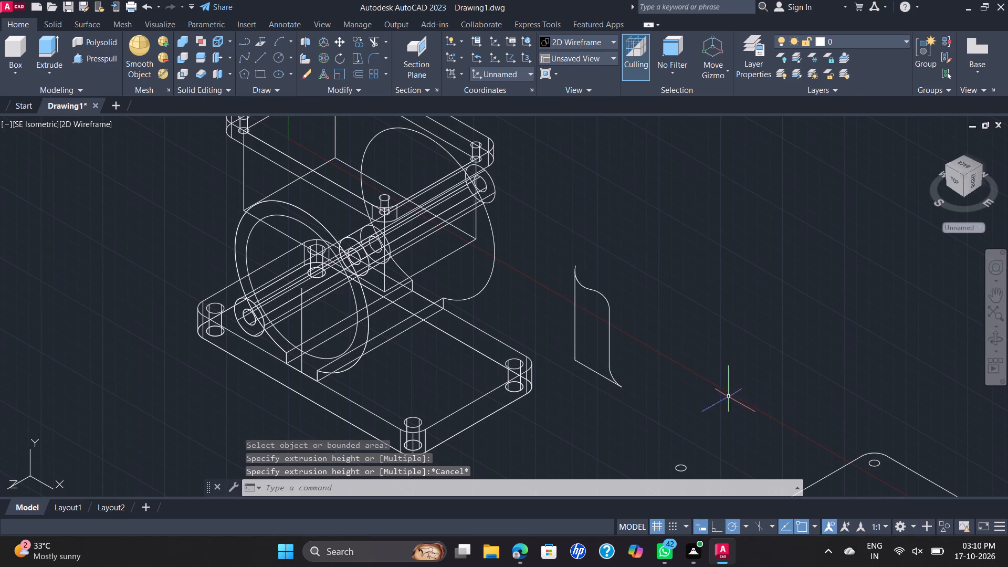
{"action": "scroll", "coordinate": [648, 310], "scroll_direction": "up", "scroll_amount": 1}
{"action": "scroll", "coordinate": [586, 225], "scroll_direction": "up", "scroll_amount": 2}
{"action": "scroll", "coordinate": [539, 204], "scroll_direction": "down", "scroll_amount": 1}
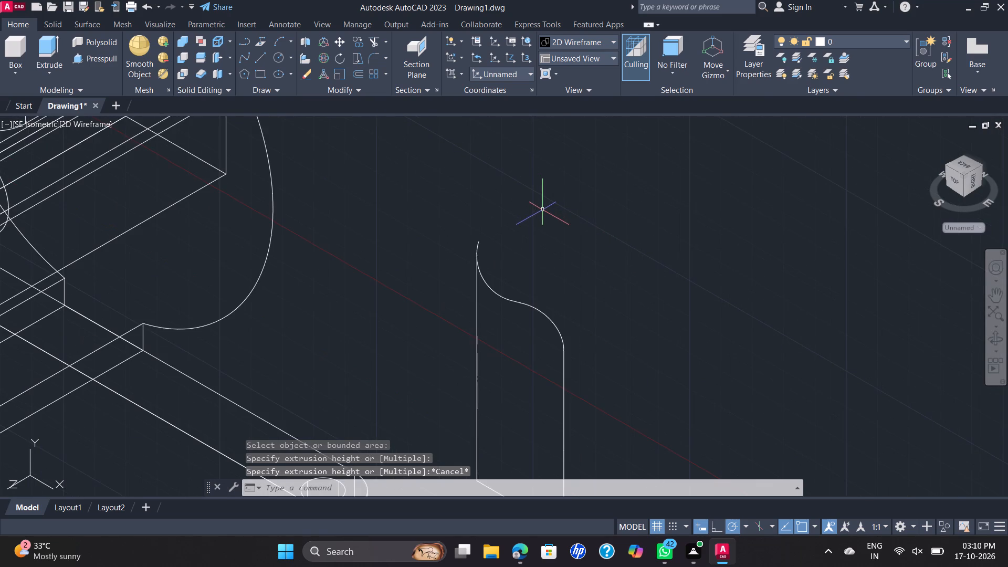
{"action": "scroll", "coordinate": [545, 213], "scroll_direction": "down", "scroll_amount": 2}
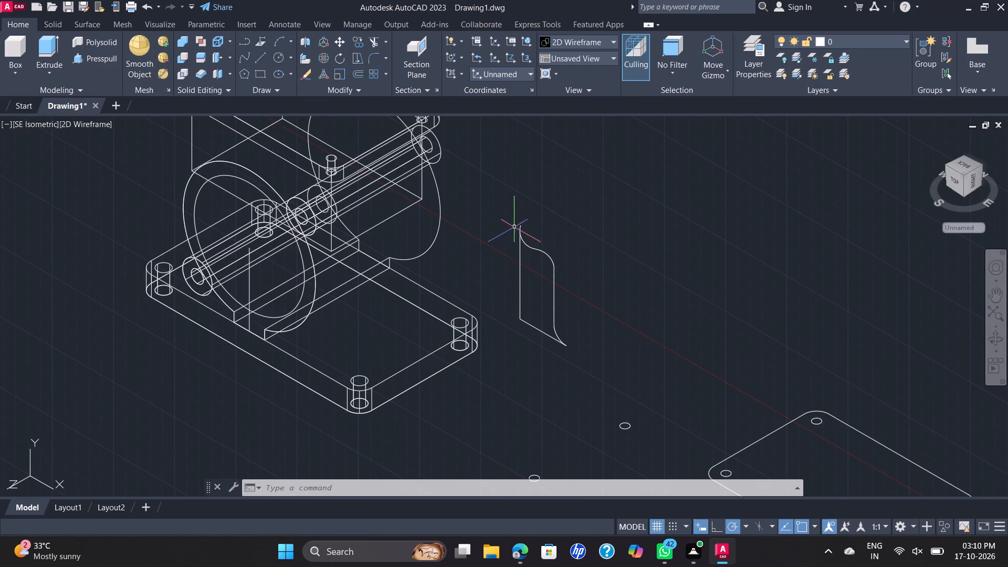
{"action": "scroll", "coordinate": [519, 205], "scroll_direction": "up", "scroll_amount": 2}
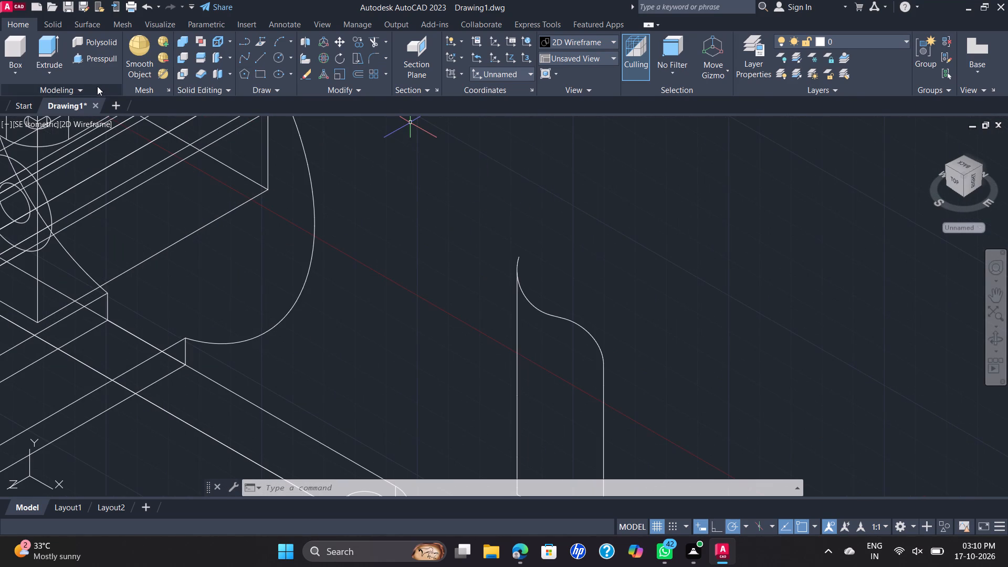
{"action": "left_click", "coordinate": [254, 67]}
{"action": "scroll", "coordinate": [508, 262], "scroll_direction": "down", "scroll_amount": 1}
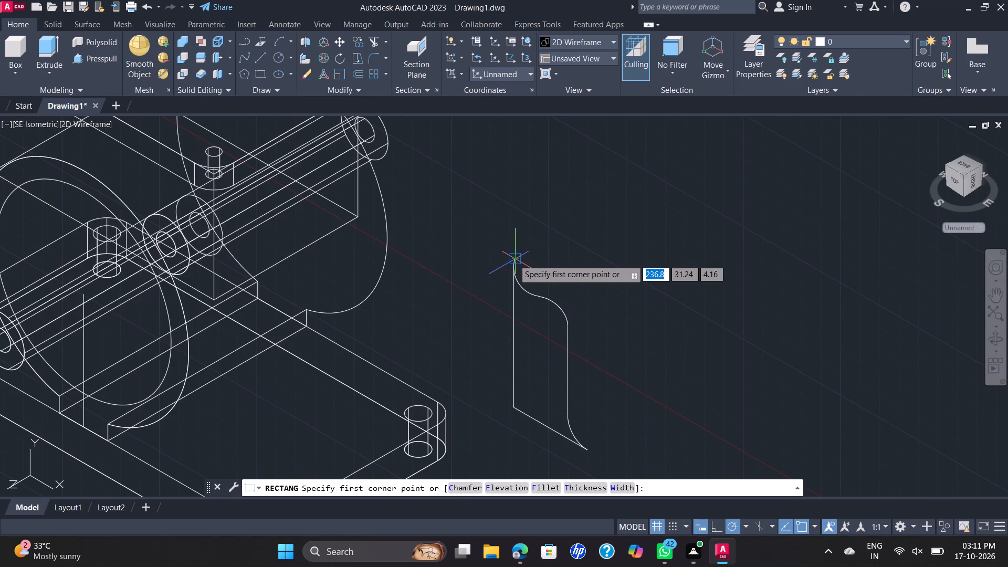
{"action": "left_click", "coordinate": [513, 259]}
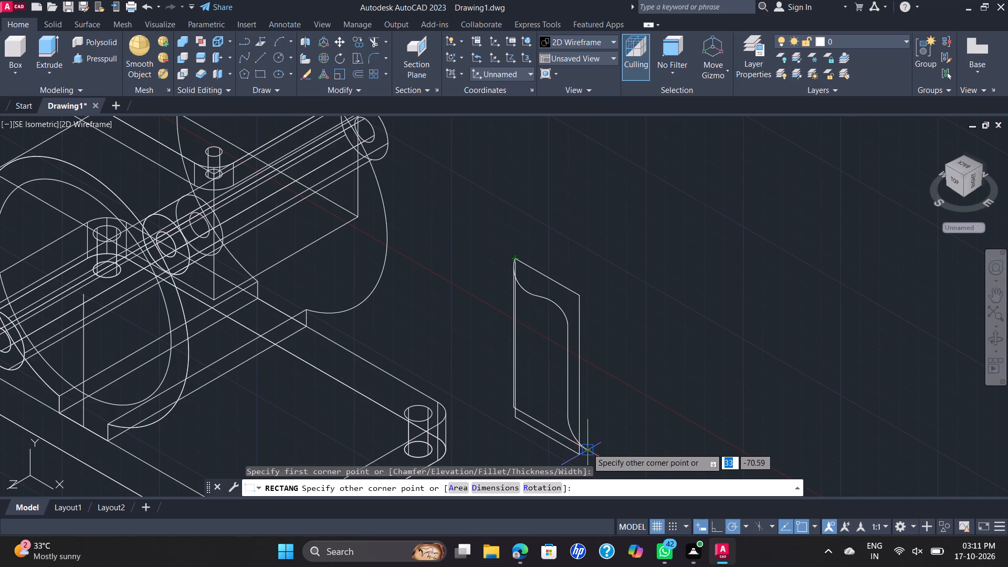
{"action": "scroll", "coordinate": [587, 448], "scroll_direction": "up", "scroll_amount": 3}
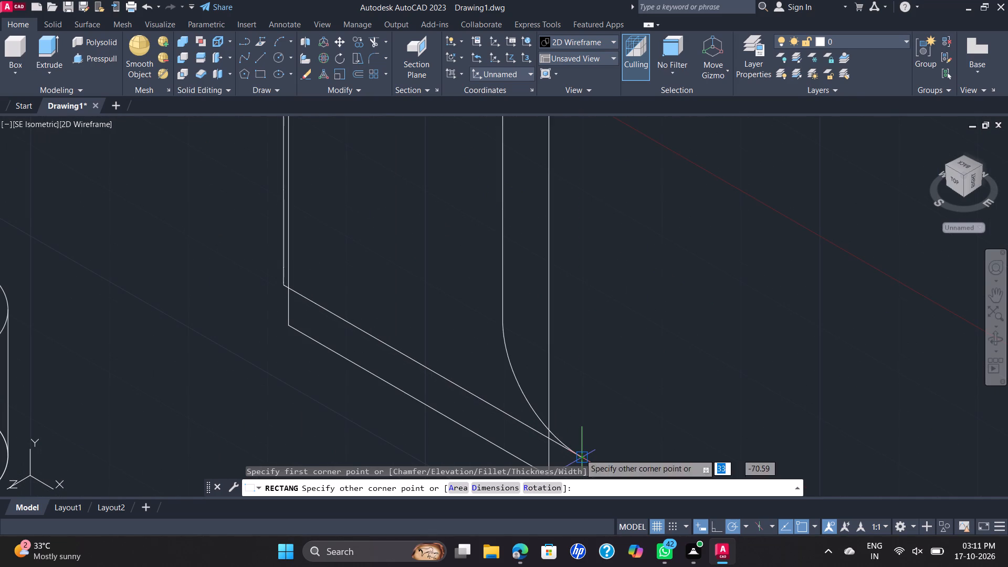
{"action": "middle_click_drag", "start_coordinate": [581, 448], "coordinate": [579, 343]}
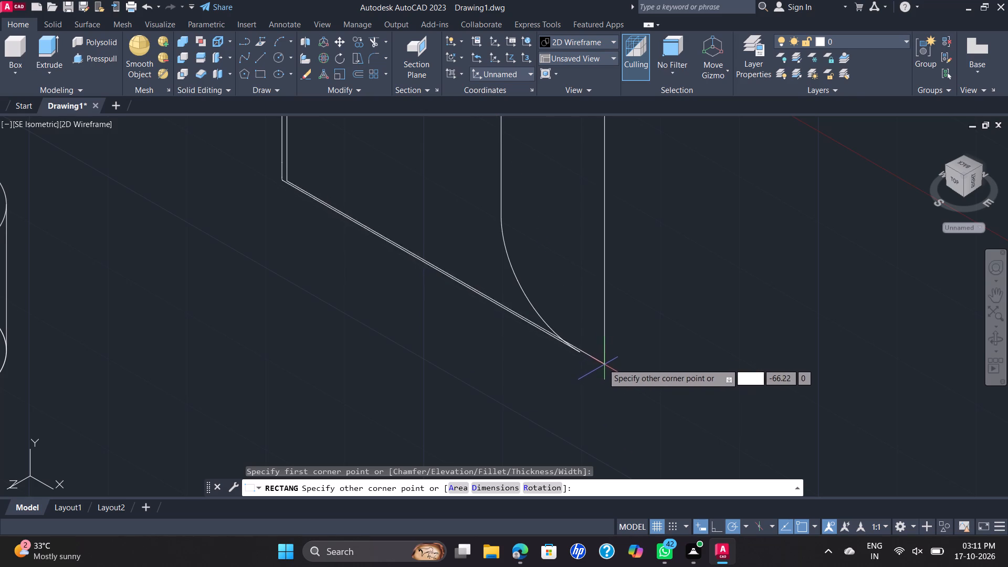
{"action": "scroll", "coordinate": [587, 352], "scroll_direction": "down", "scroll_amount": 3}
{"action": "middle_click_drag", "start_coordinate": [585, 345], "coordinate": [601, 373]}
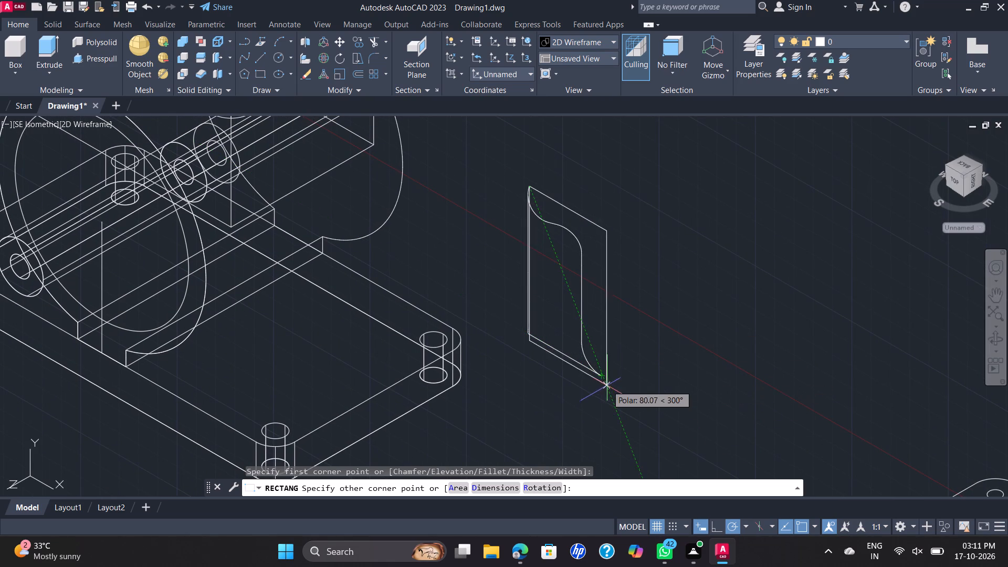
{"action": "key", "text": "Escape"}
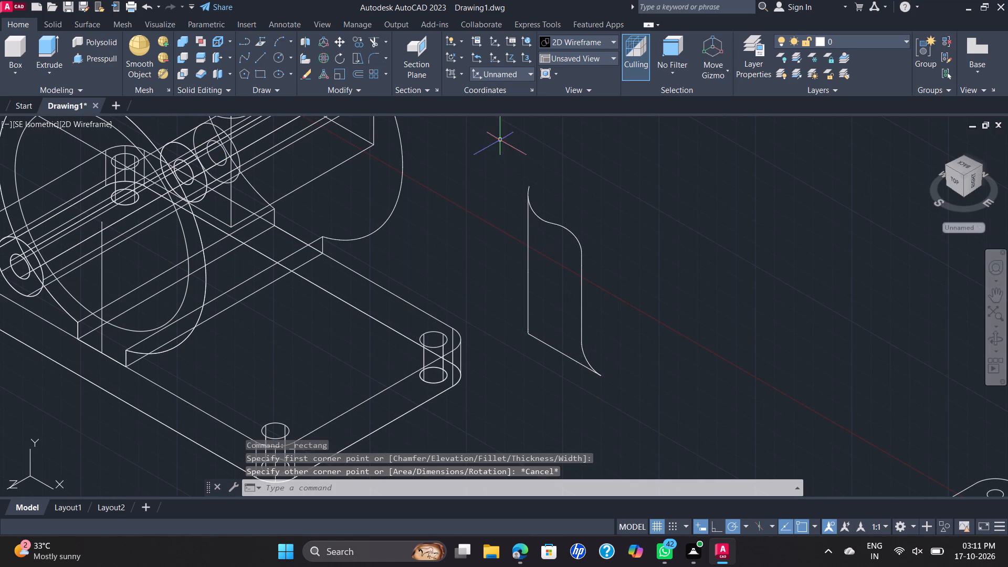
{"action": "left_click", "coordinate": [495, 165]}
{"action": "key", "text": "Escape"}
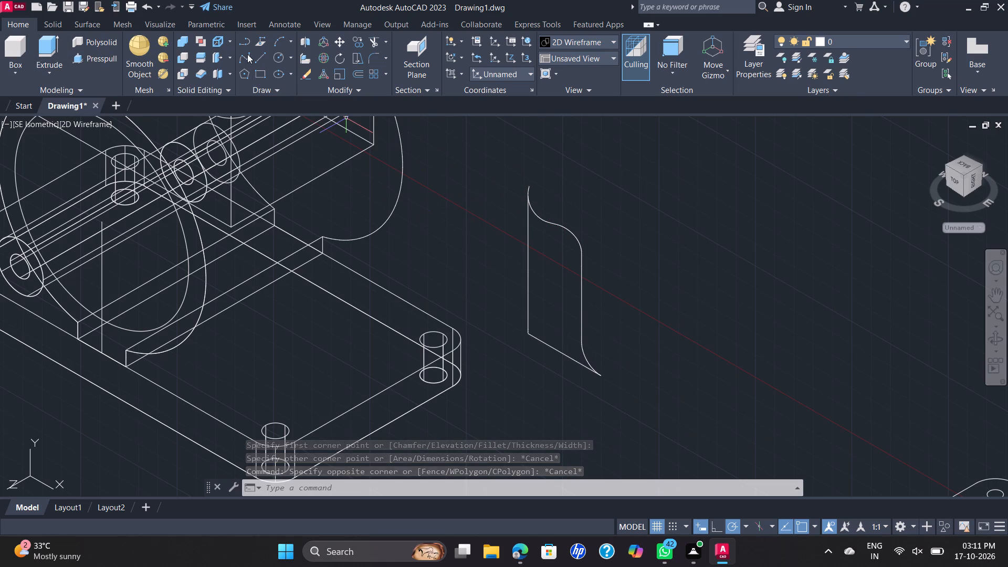
Draw a freehand rectangle in the rib profile's plane, enclosing the whole side rib profile with a margin.
{"action": "left_click", "coordinate": [255, 79]}
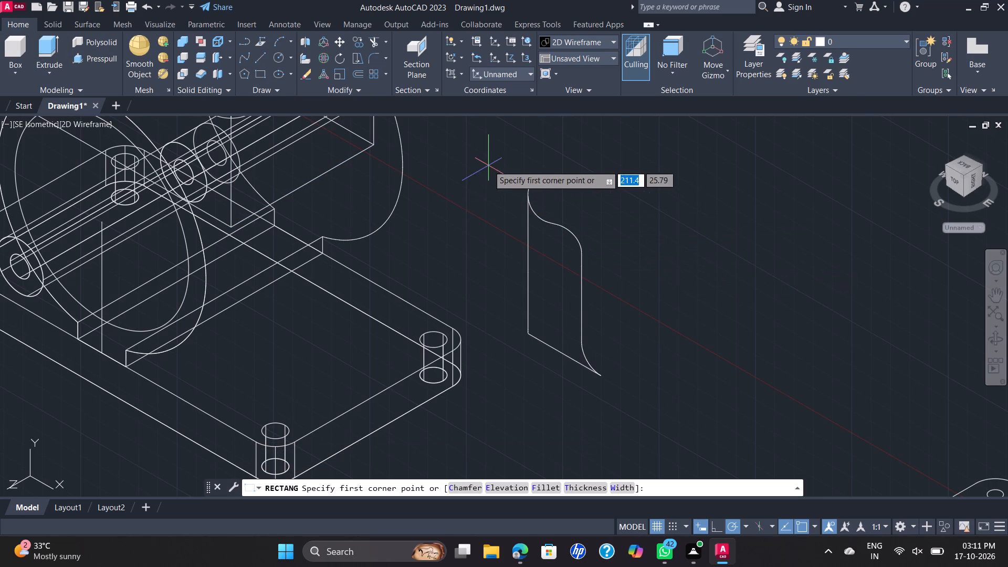
{"action": "left_click", "coordinate": [501, 161]}
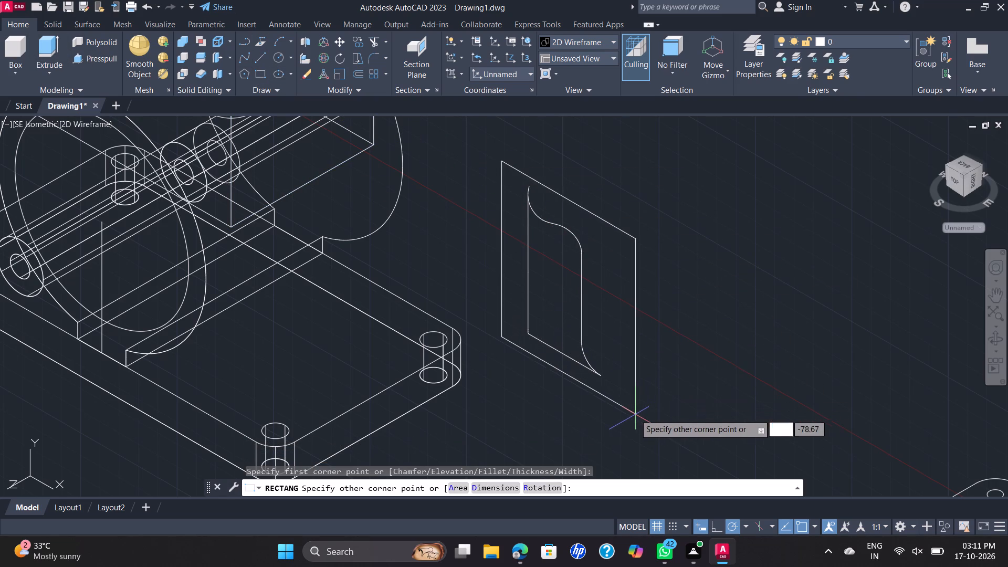
{"action": "left_click", "coordinate": [614, 397]}
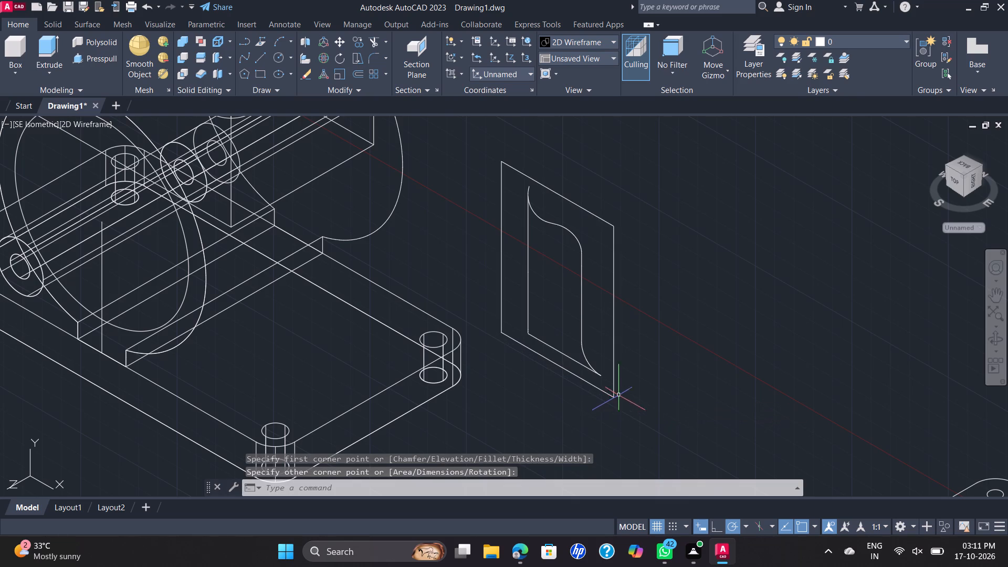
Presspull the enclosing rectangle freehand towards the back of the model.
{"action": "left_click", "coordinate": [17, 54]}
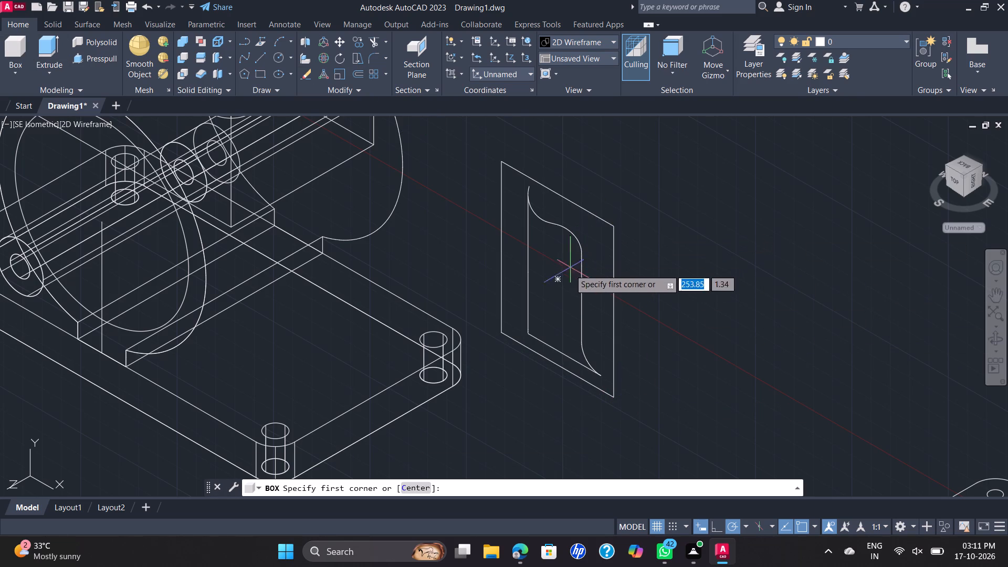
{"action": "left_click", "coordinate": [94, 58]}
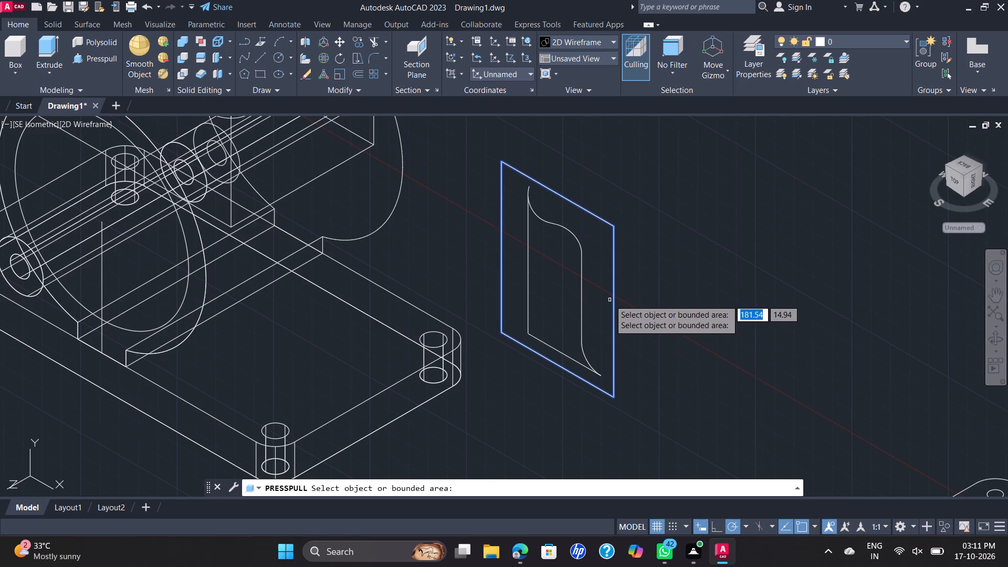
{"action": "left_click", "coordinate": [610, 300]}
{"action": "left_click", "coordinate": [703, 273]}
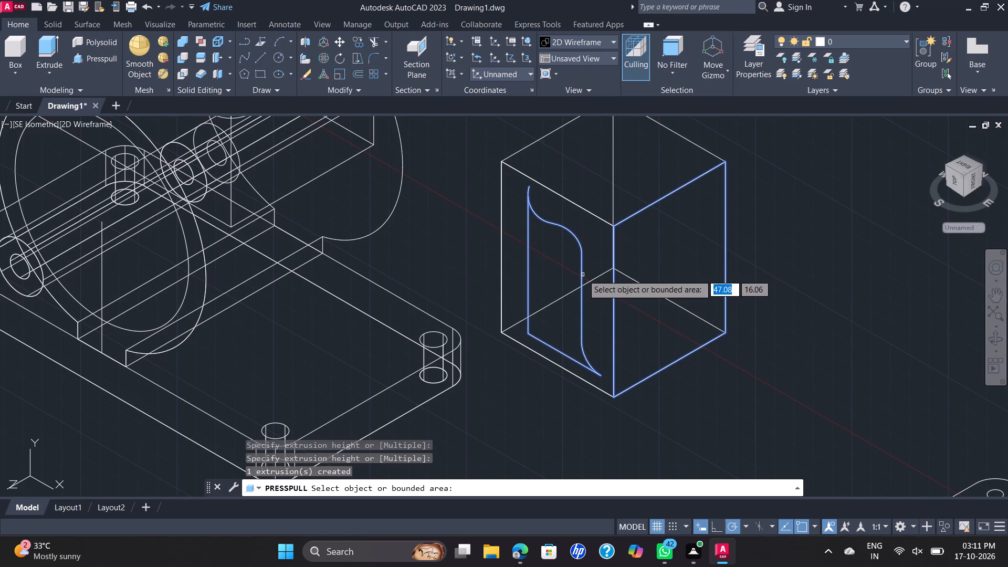
Presspull the side rib profile freehand towards the back, to slightly beyond the rectangular block's depth.
{"action": "left_click", "coordinate": [581, 275]}
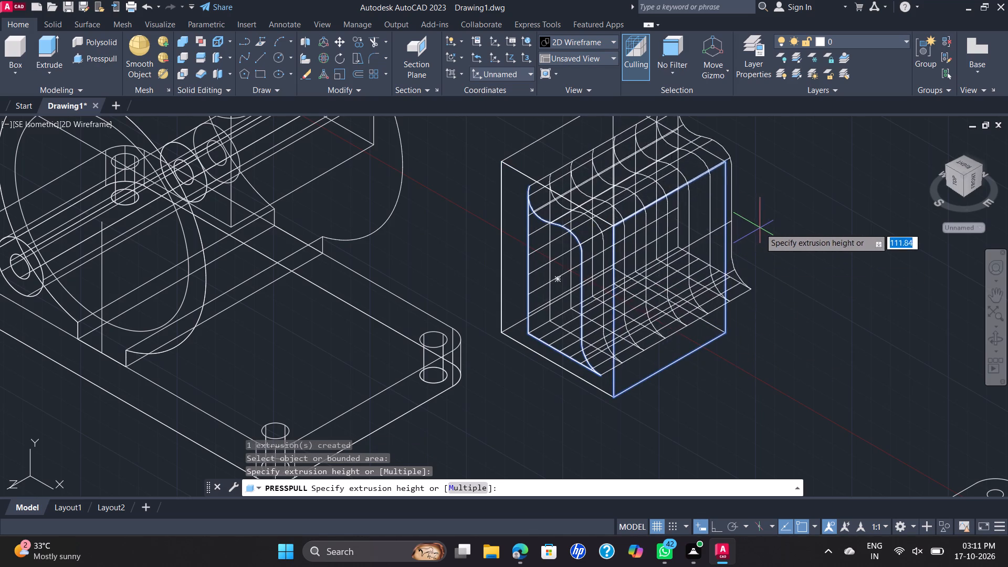
{"action": "left_click", "coordinate": [748, 239]}
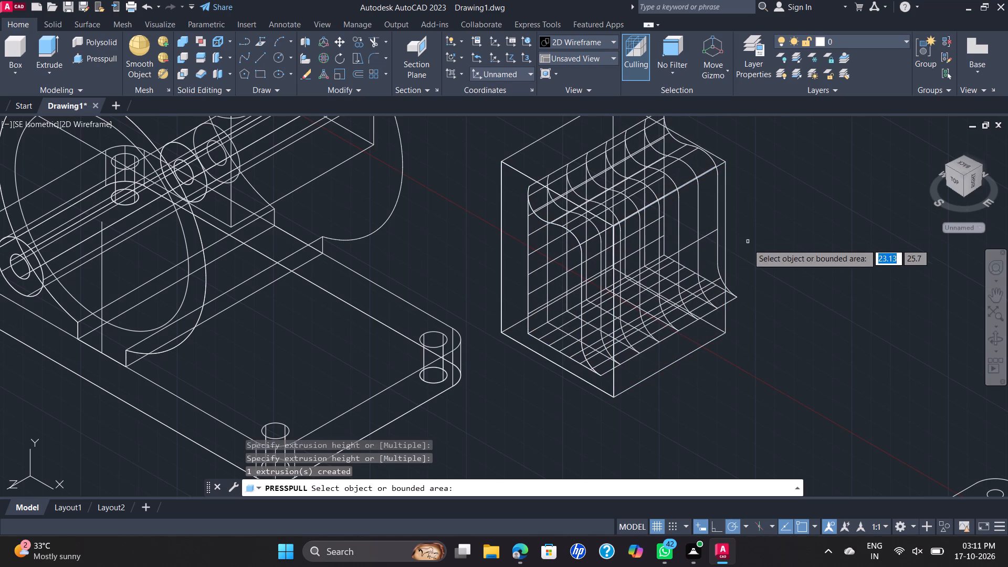
{"action": "key", "text": "Escape"}
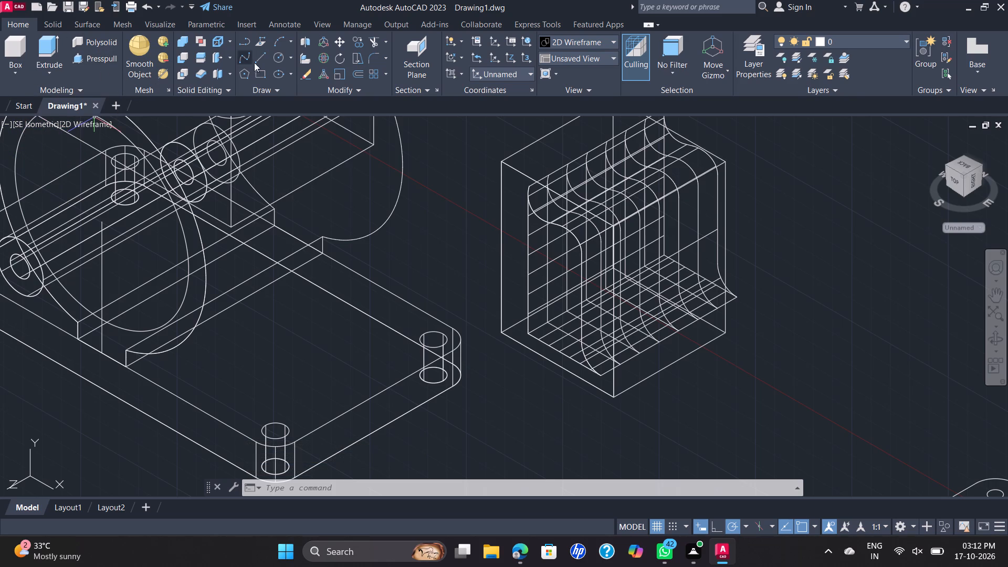
Set the model's visual style to Shades of Gray.
{"action": "left_click", "coordinate": [69, 124]}
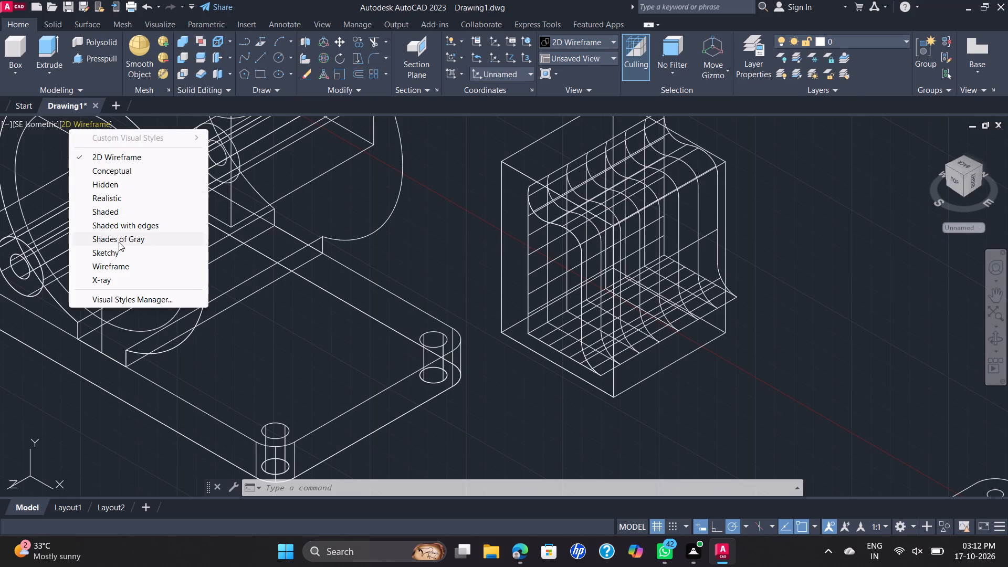
{"action": "left_click", "coordinate": [138, 239]}
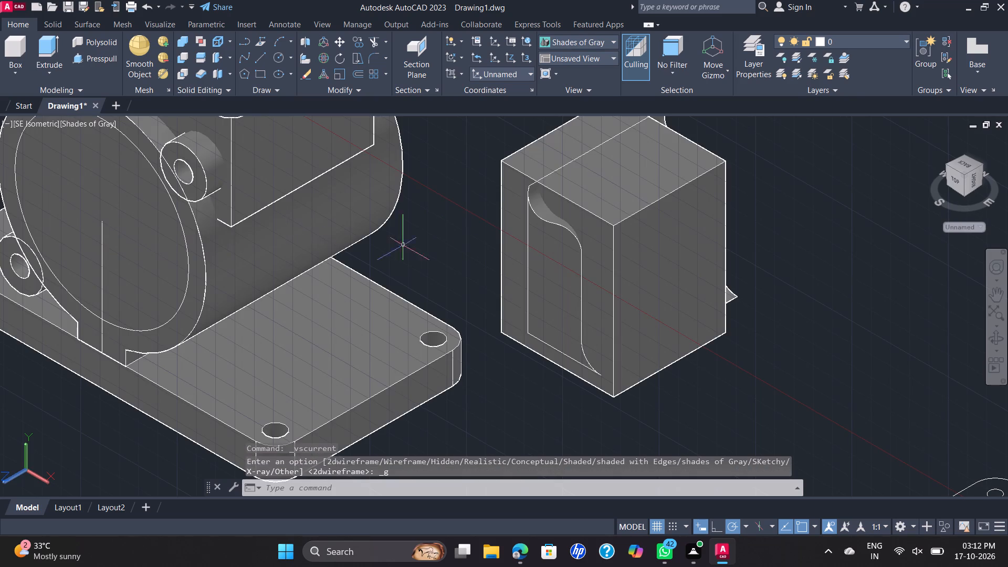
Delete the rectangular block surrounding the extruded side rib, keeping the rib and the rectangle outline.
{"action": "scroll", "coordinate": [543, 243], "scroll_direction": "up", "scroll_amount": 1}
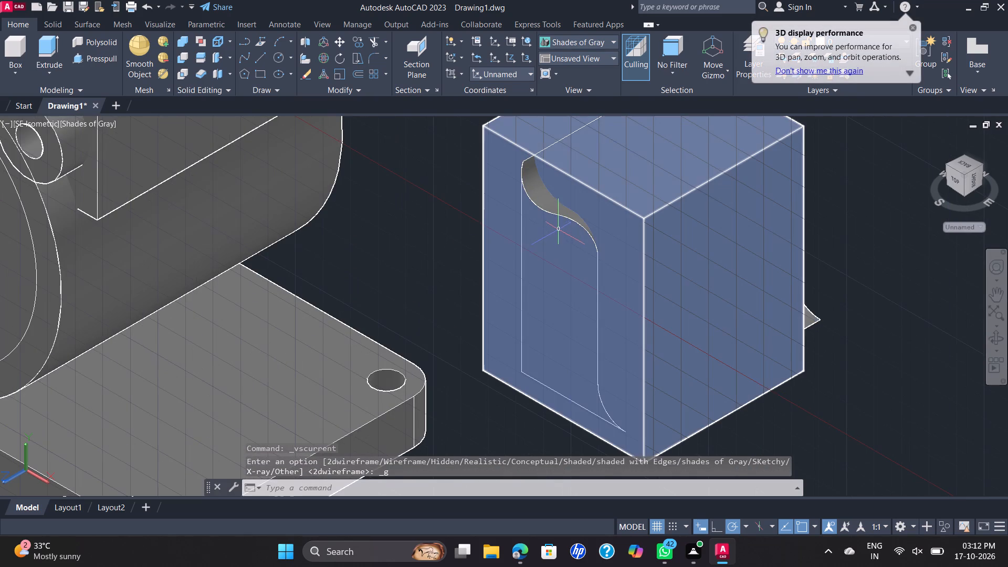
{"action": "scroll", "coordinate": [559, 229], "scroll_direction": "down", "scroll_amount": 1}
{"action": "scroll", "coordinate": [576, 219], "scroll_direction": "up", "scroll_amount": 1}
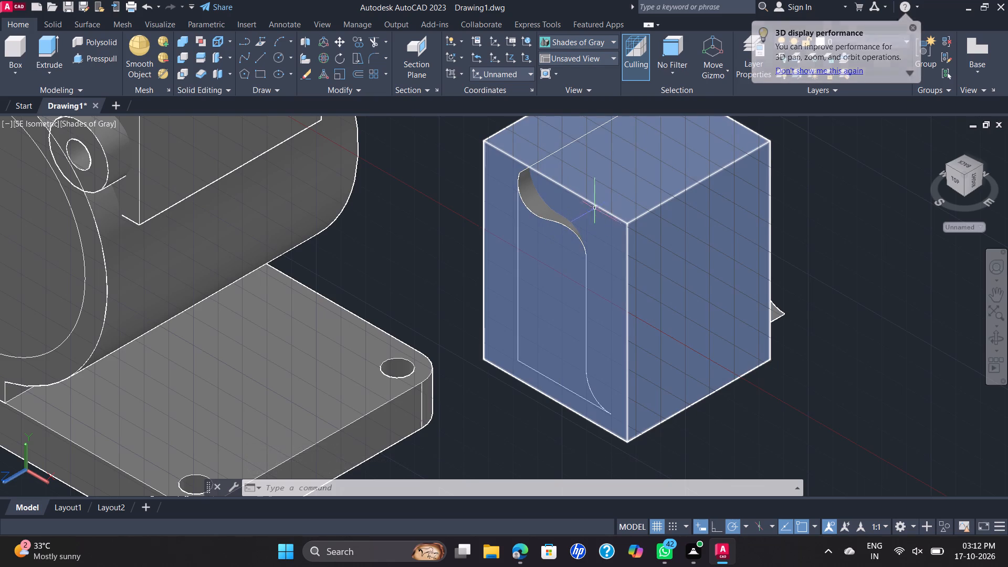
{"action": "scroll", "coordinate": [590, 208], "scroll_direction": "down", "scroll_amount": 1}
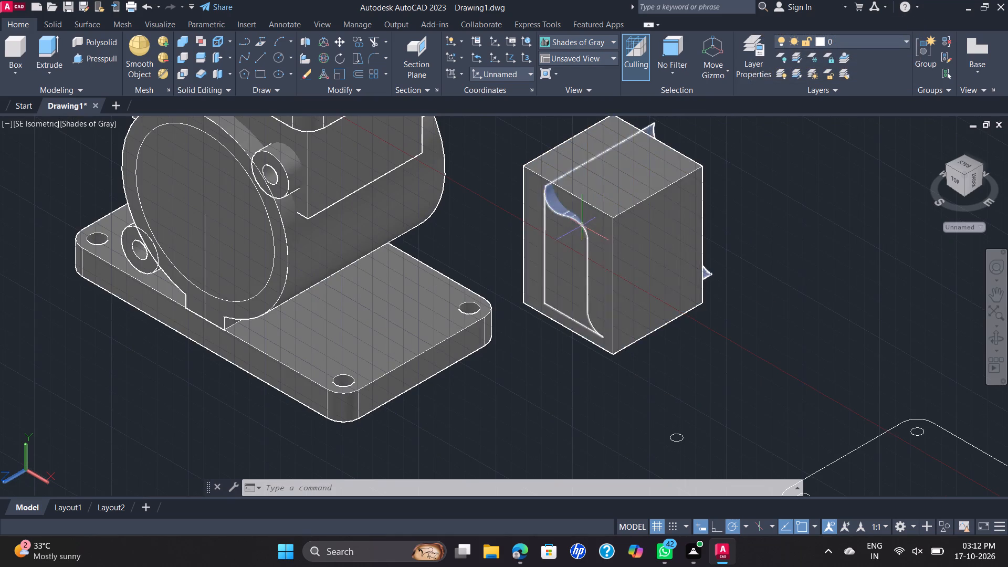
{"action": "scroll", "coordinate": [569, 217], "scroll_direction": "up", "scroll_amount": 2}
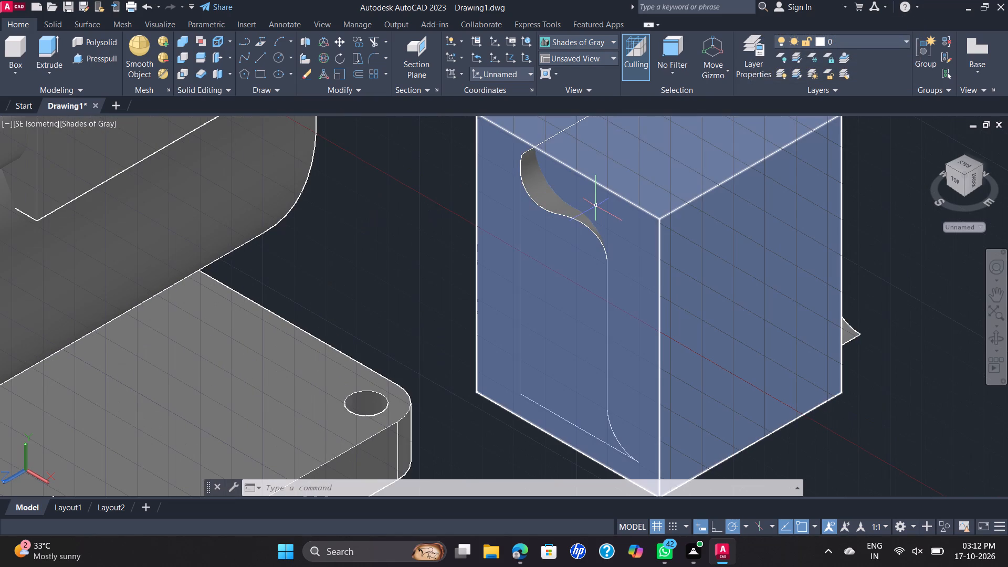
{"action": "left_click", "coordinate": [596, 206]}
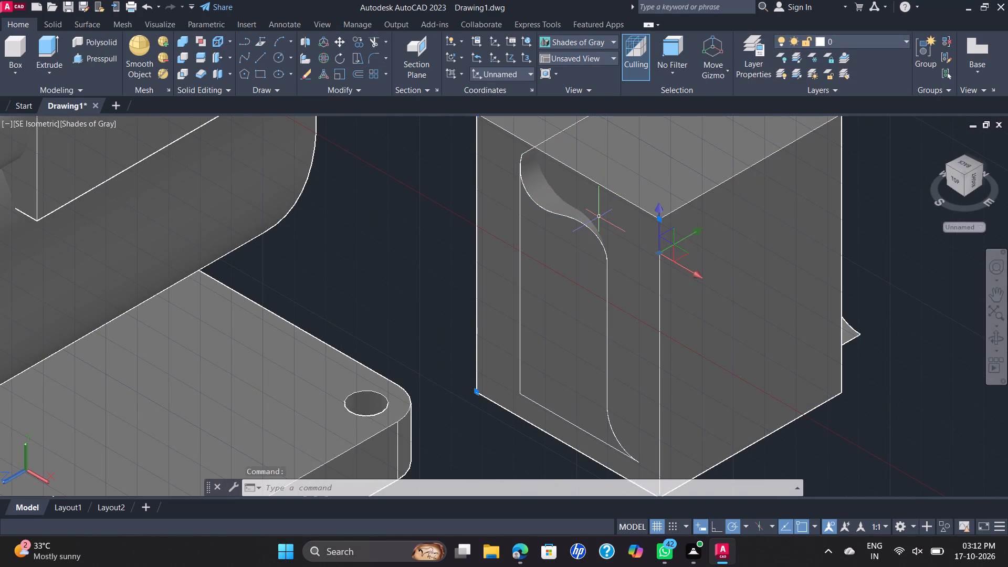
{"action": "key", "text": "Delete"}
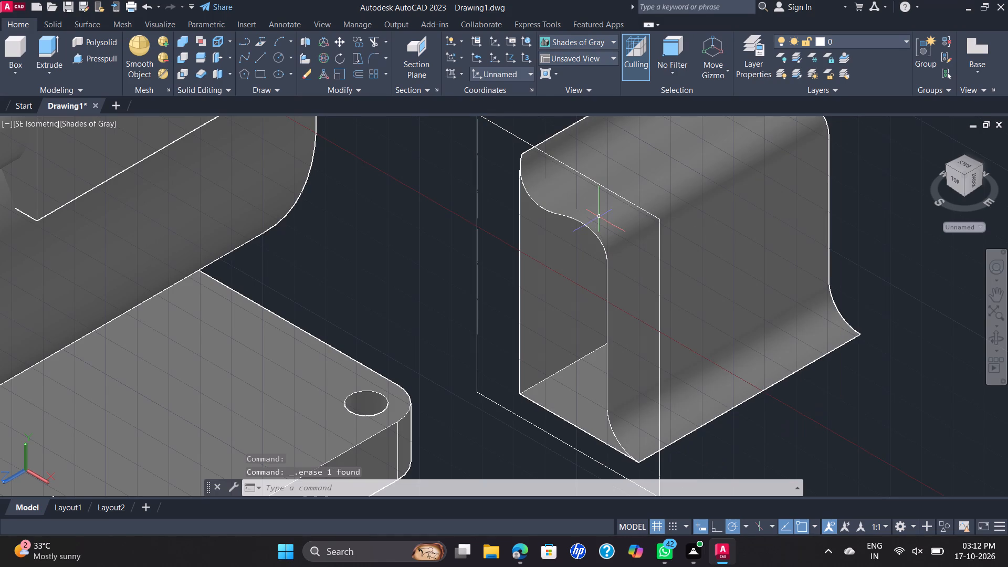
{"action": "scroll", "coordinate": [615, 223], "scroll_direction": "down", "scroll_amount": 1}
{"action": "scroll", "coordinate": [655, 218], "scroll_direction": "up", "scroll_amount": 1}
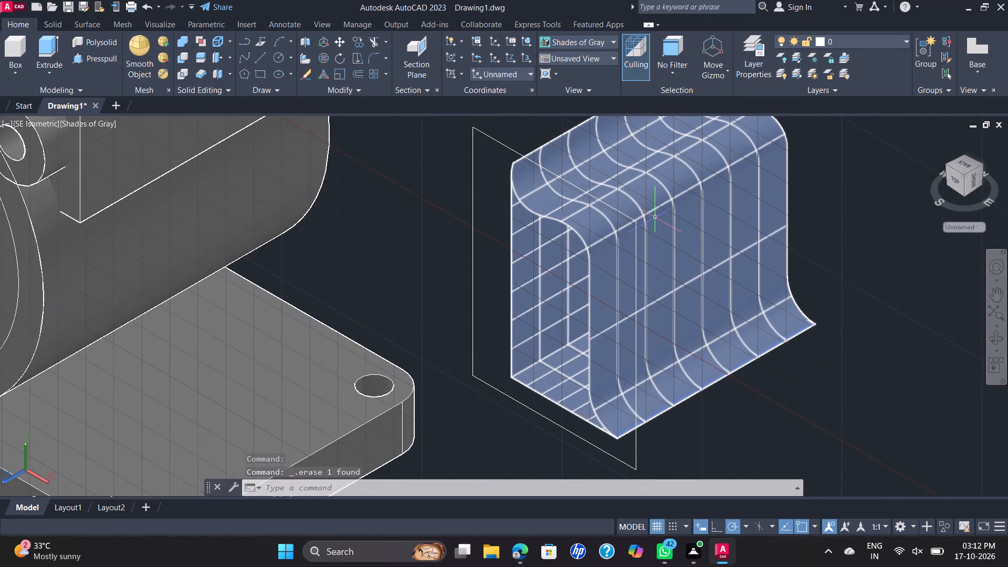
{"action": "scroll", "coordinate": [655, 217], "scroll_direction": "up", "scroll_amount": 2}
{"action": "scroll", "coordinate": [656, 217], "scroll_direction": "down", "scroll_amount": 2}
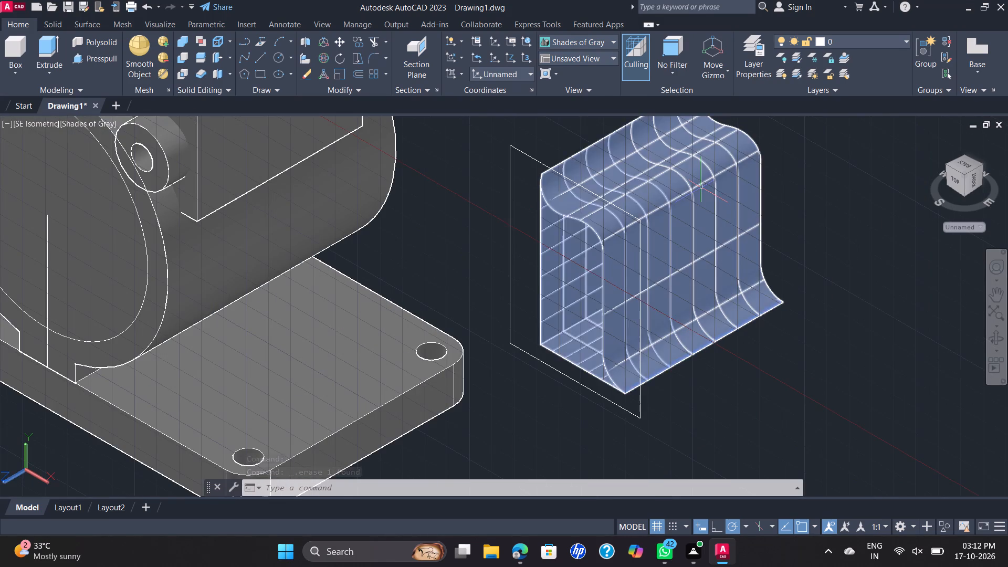
Delete the extruded side rib body beside the housing, keeping its profile outline.
{"action": "scroll", "coordinate": [701, 187], "scroll_direction": "down", "scroll_amount": 2}
{"action": "scroll", "coordinate": [696, 177], "scroll_direction": "up", "scroll_amount": 1}
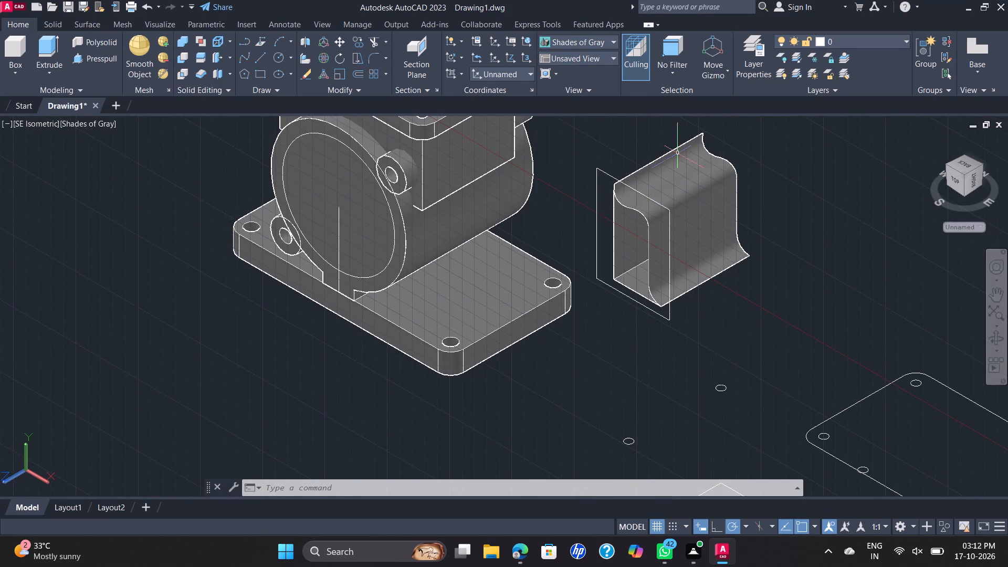
{"action": "scroll", "coordinate": [684, 164], "scroll_direction": "up", "scroll_amount": 2}
{"action": "scroll", "coordinate": [684, 164], "scroll_direction": "down", "scroll_amount": 2}
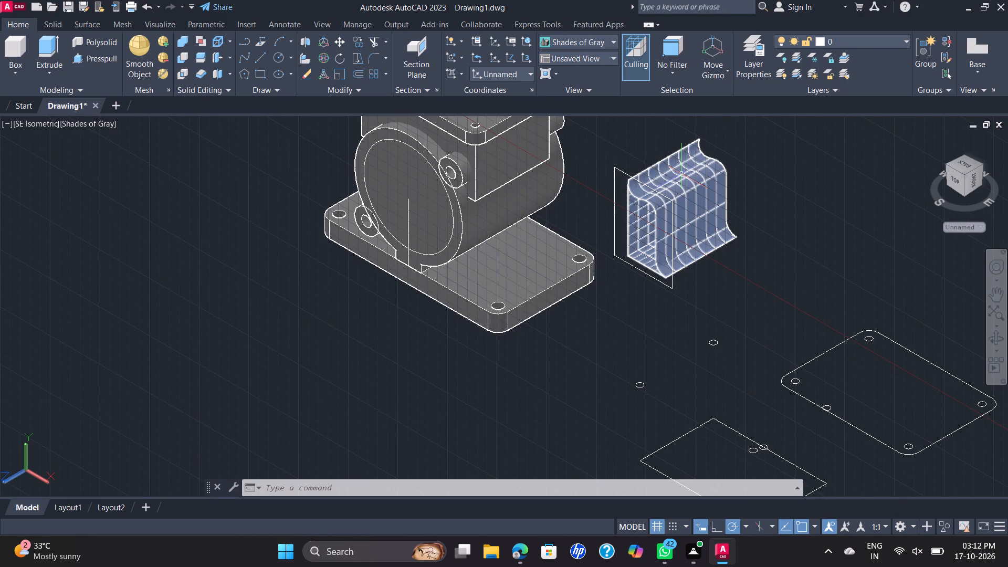
{"action": "left_click", "coordinate": [681, 174]}
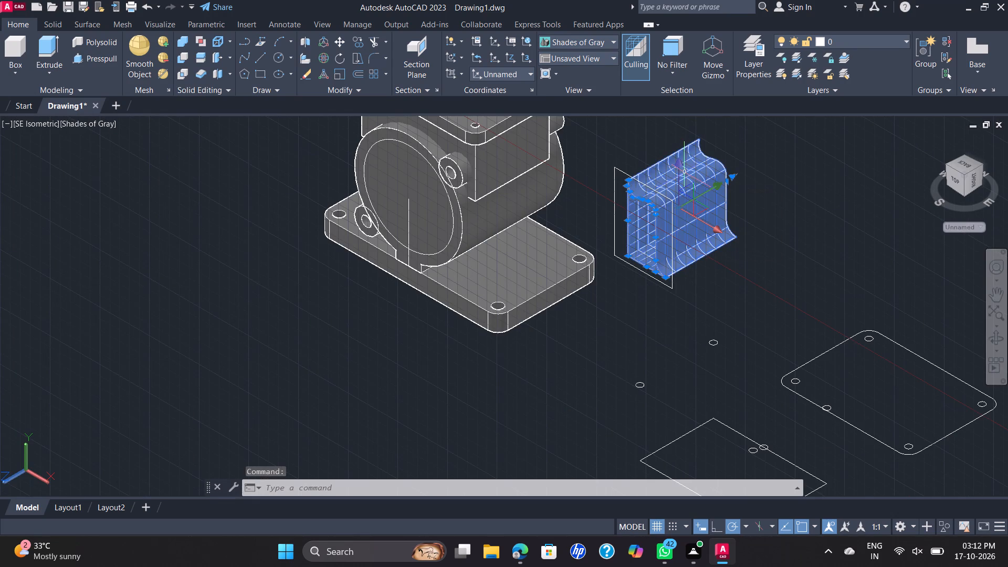
{"action": "key", "text": "Delete"}
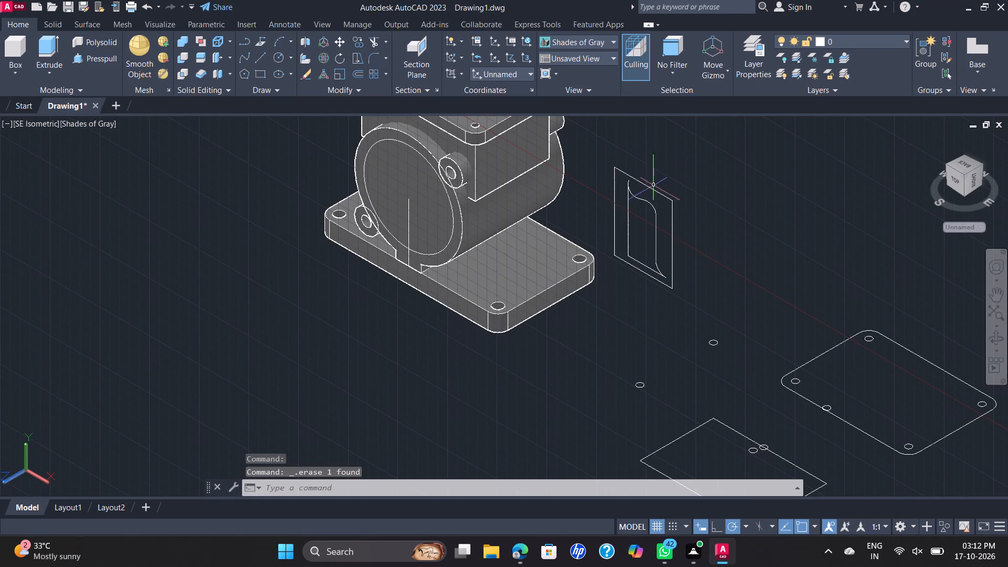
Delete the rectangle outline surrounding the side rib profile.
{"action": "scroll", "coordinate": [654, 186], "scroll_direction": "up", "scroll_amount": 3}
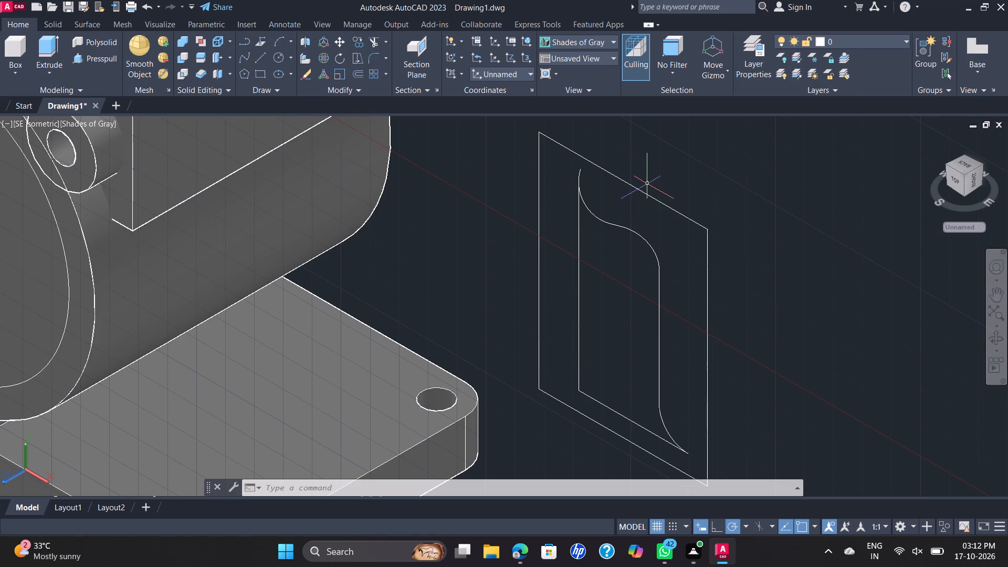
{"action": "left_click", "coordinate": [653, 198]}
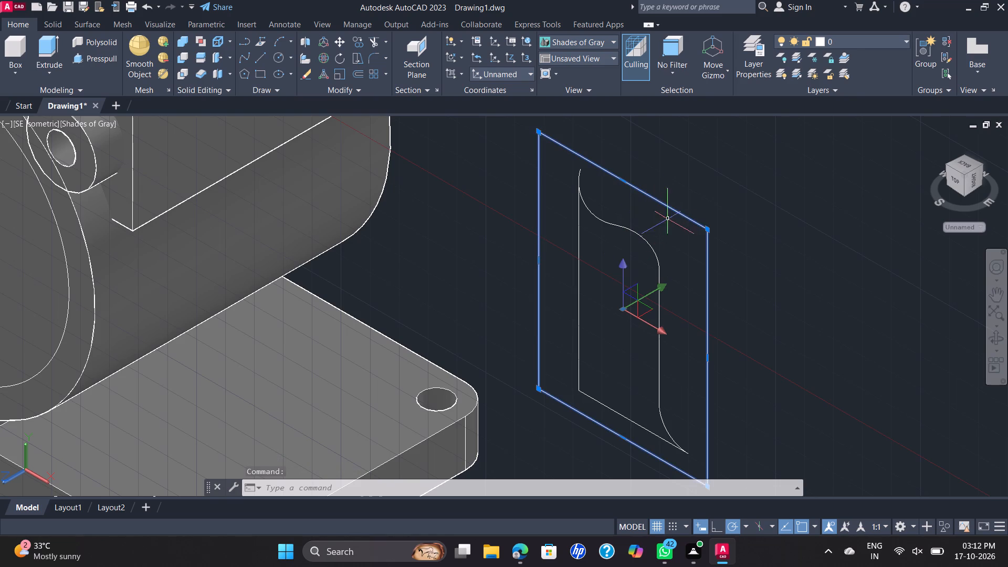
{"action": "key", "text": "Delete"}
Move the side rib profile by its upper end onto the flanged block's lower side edge, near the edge's middle.
{"action": "scroll", "coordinate": [673, 232], "scroll_direction": "down", "scroll_amount": 2}
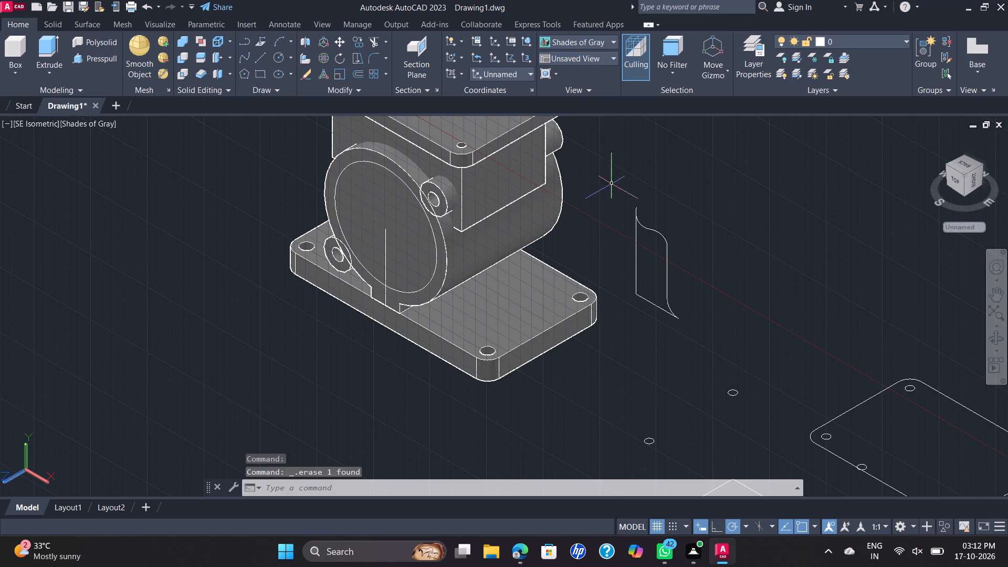
{"action": "left_click", "coordinate": [611, 182]}
{"action": "left_click", "coordinate": [715, 334]}
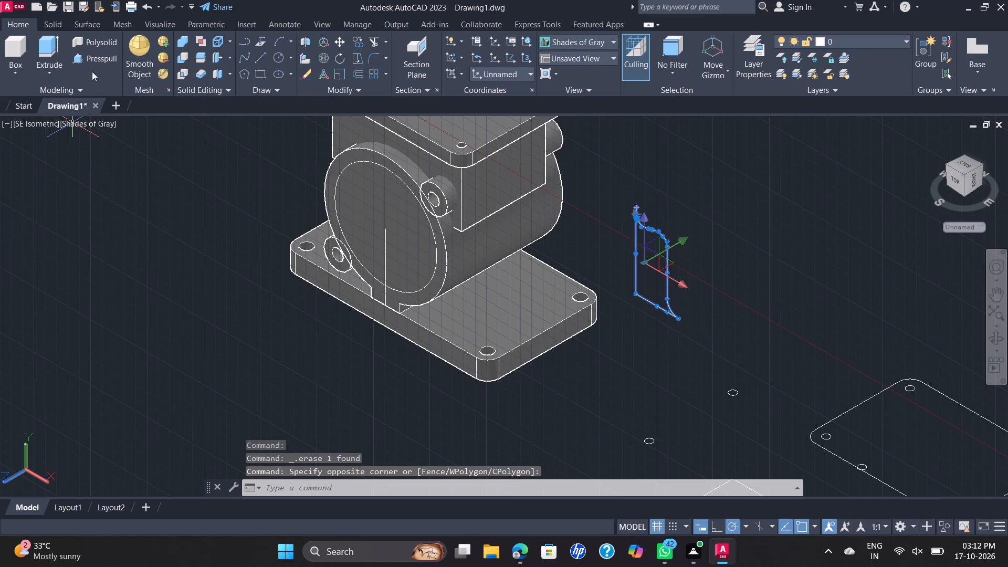
{"action": "left_click", "coordinate": [333, 42]}
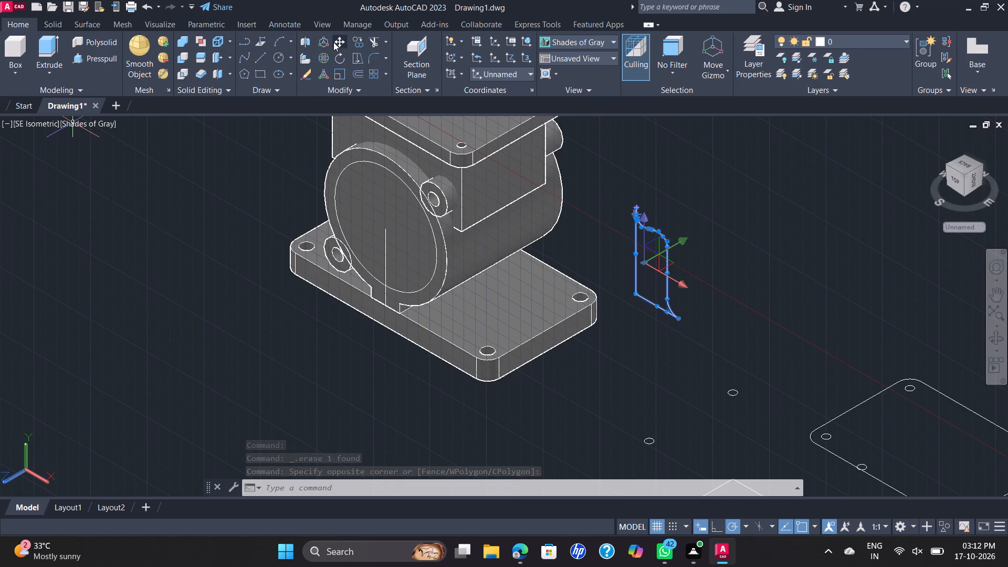
{"action": "left_click", "coordinate": [639, 208]}
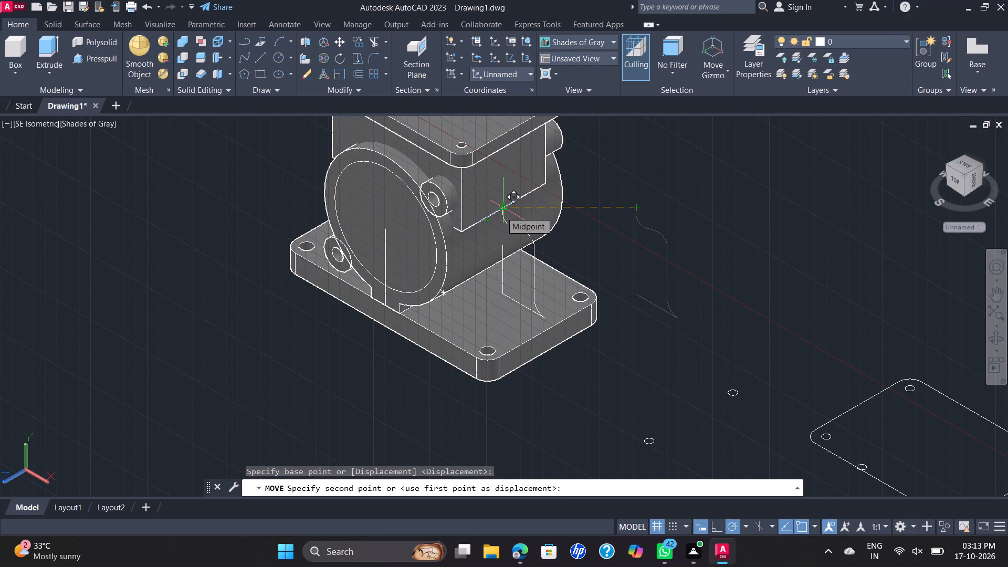
{"action": "scroll", "coordinate": [501, 212], "scroll_direction": "up", "scroll_amount": 2}
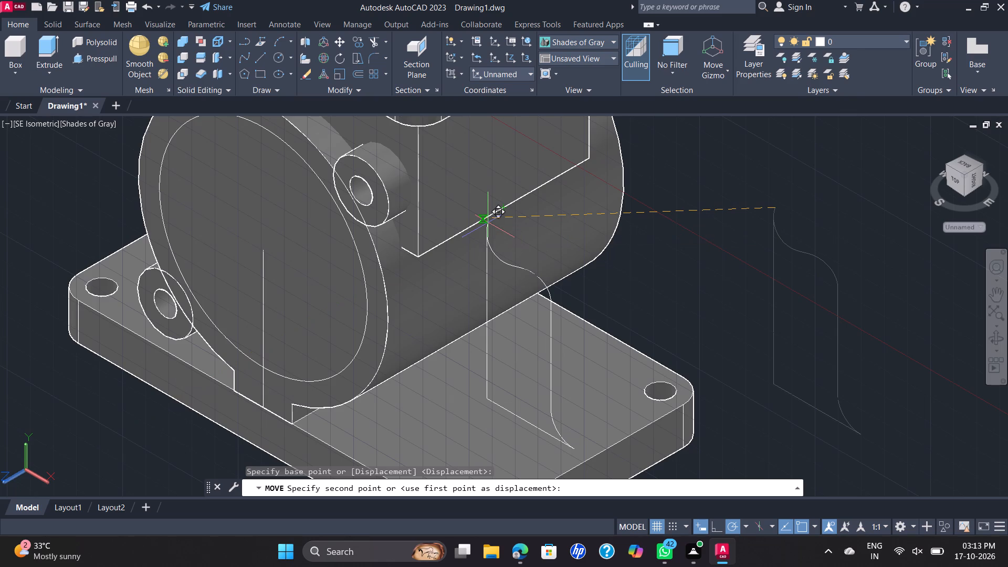
{"action": "left_click", "coordinate": [488, 223]}
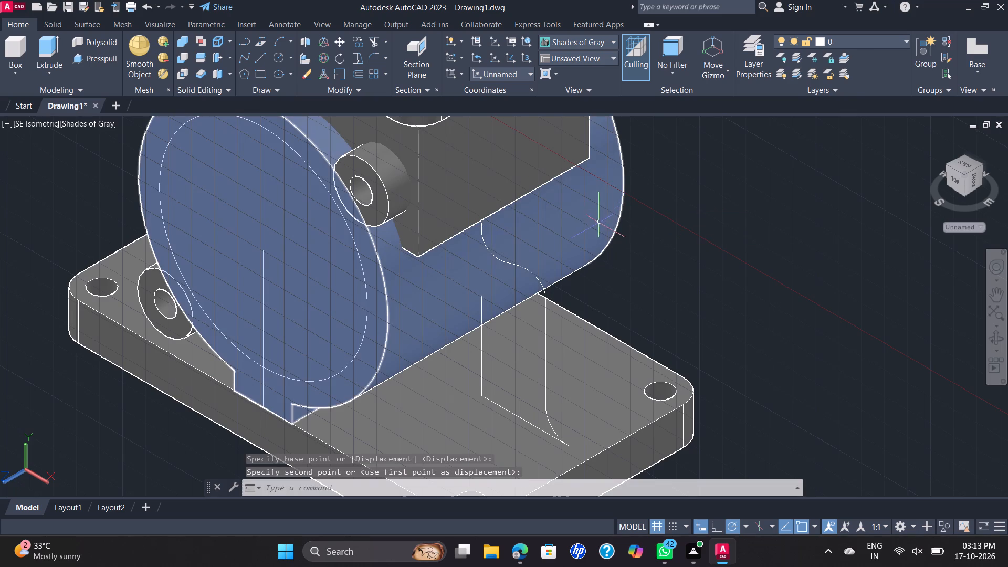
Presspull the side rib profile by 25 towards the housing's front face.
{"action": "scroll", "coordinate": [659, 225], "scroll_direction": "down", "scroll_amount": 1}
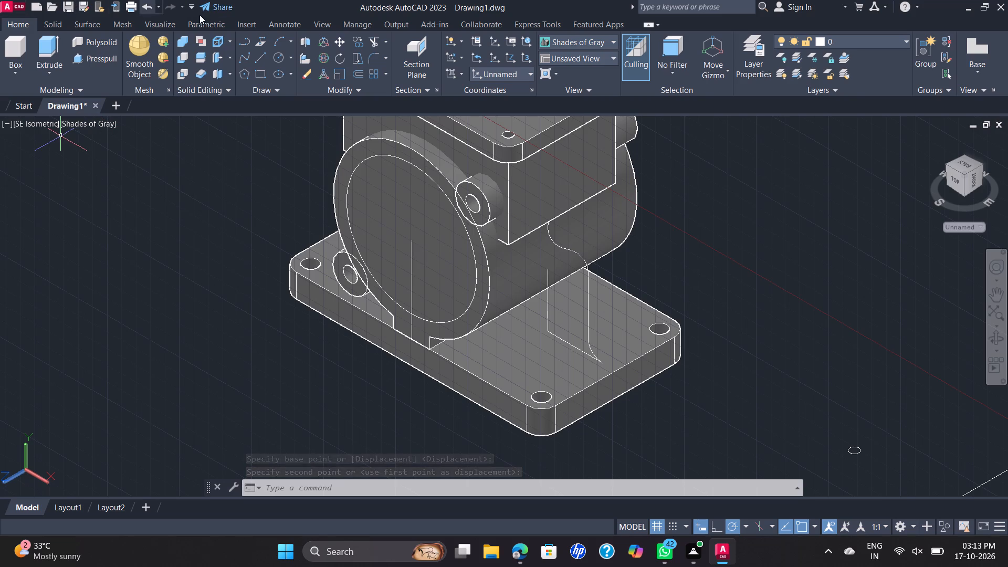
{"action": "left_click", "coordinate": [106, 59]}
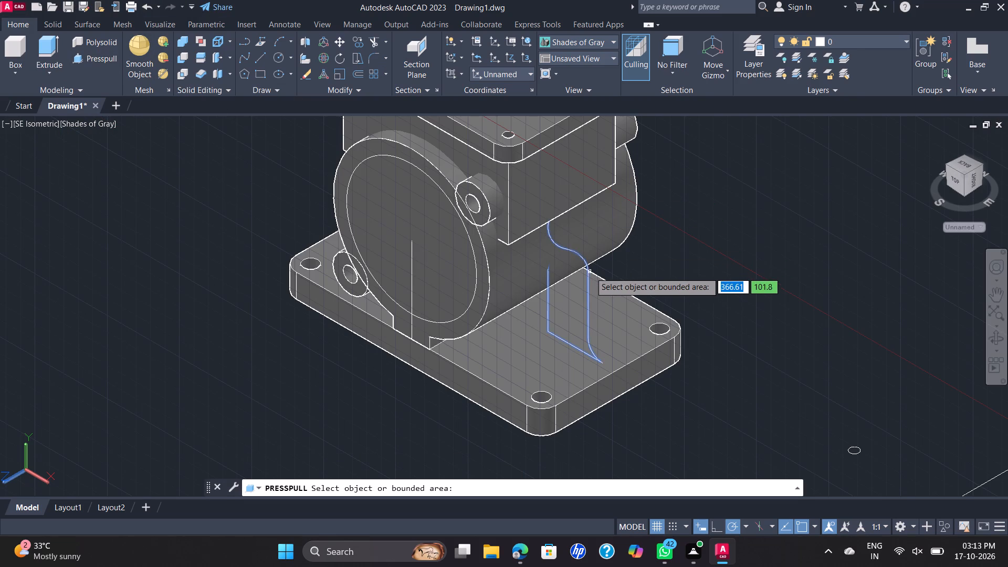
{"action": "left_click", "coordinate": [590, 272]}
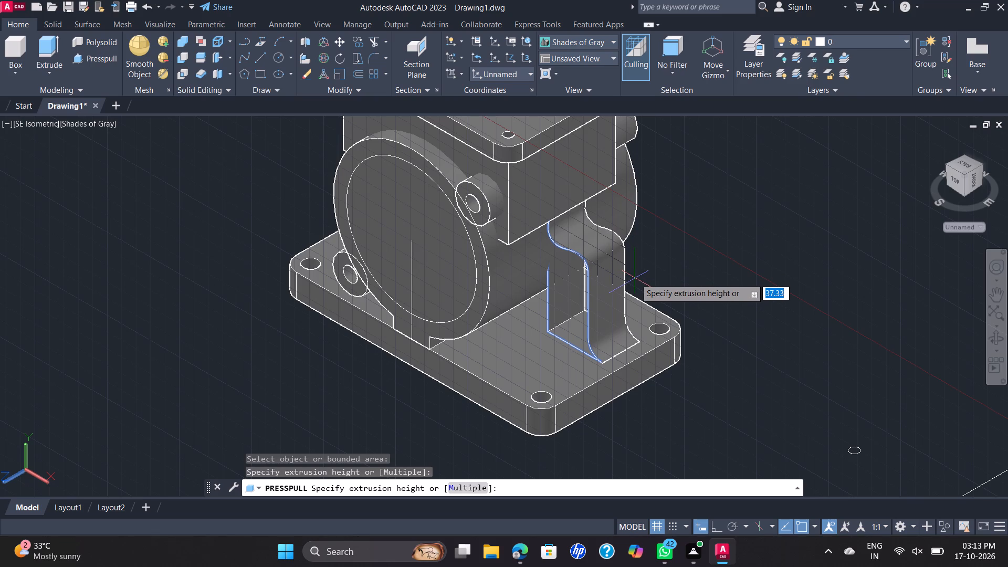
{"action": "type", "text": "25"}
{"action": "key", "text": "Return"}
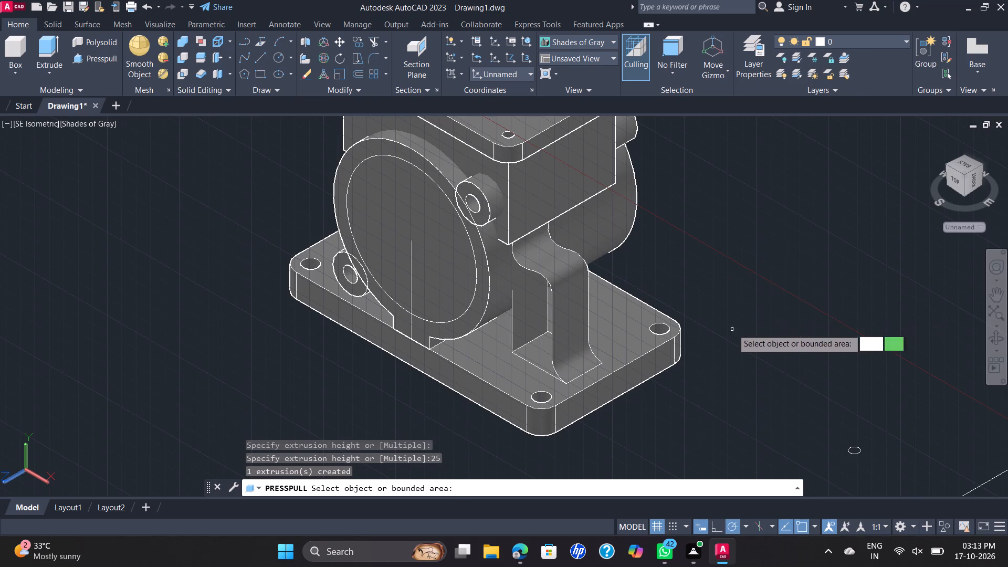
{"action": "key", "text": "Escape"}
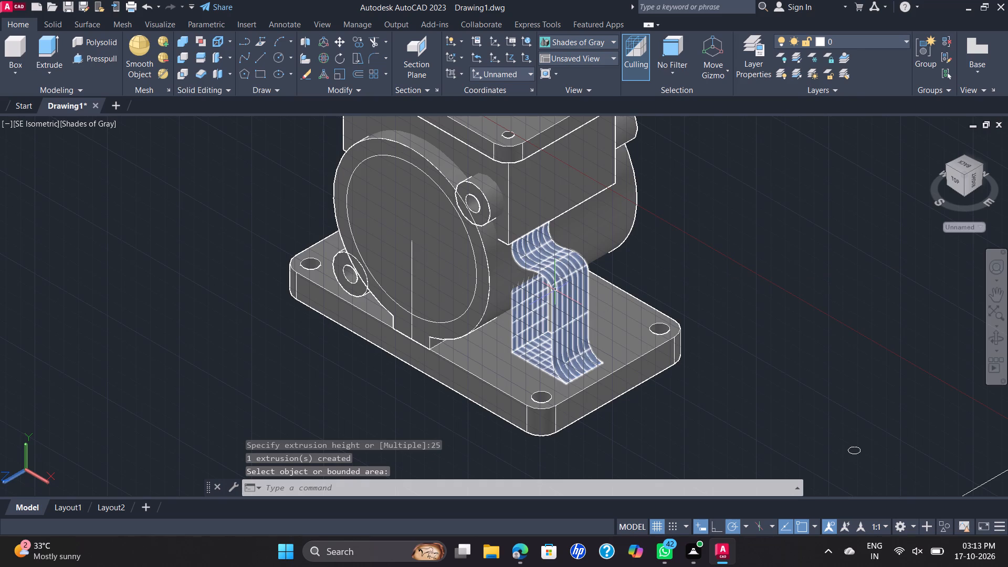
Move the extruded rib from the midpoint of its top edge to the midpoint of the flanged block's lower side edge.
{"action": "left_click", "coordinate": [555, 290]}
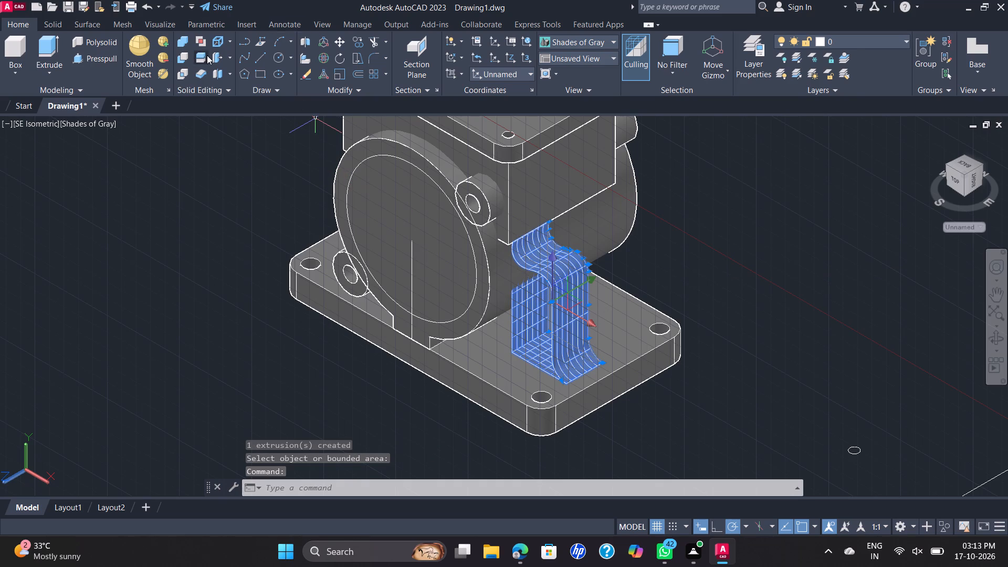
{"action": "left_click", "coordinate": [338, 45]}
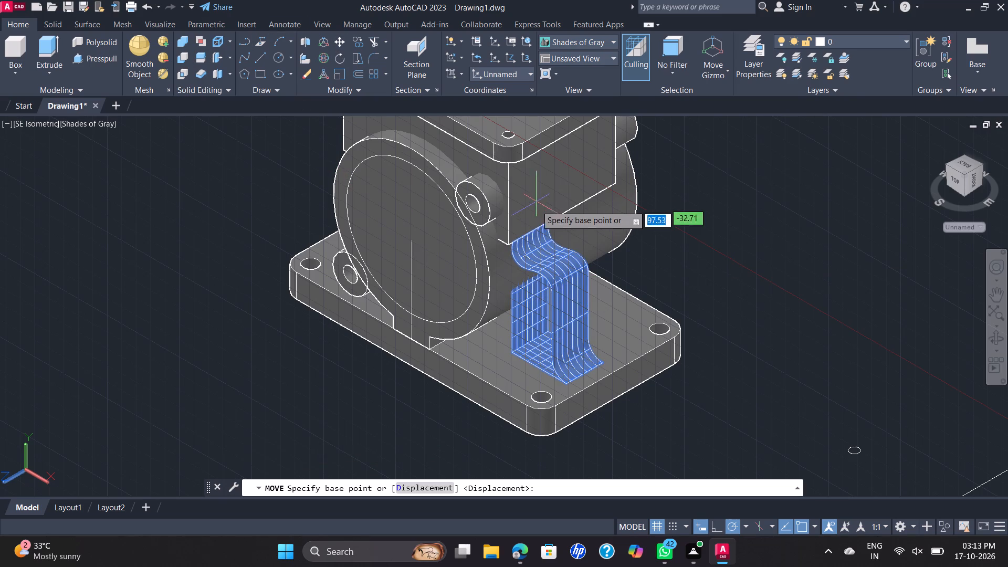
{"action": "scroll", "coordinate": [543, 214], "scroll_direction": "up", "scroll_amount": 1}
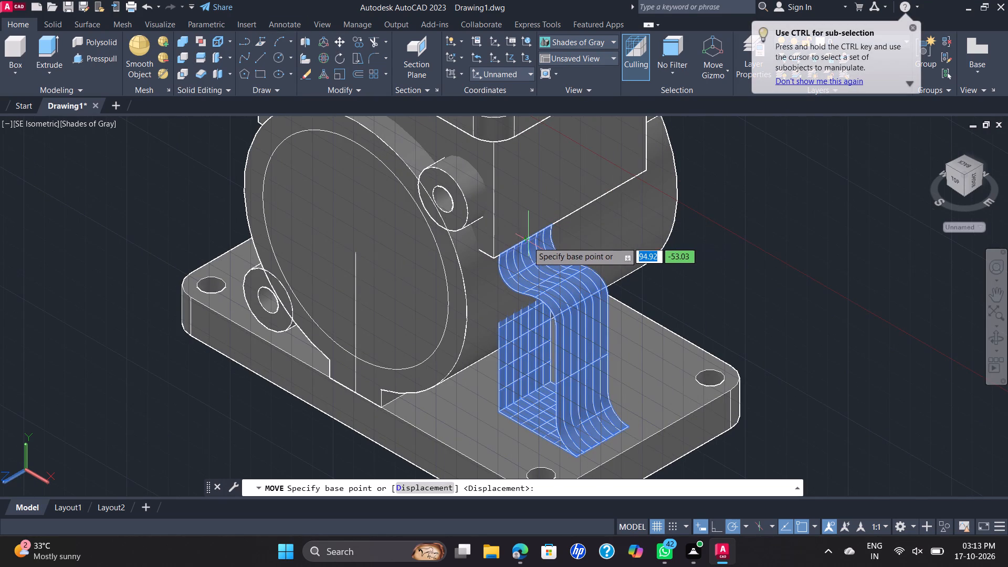
{"action": "left_click", "coordinate": [528, 241]}
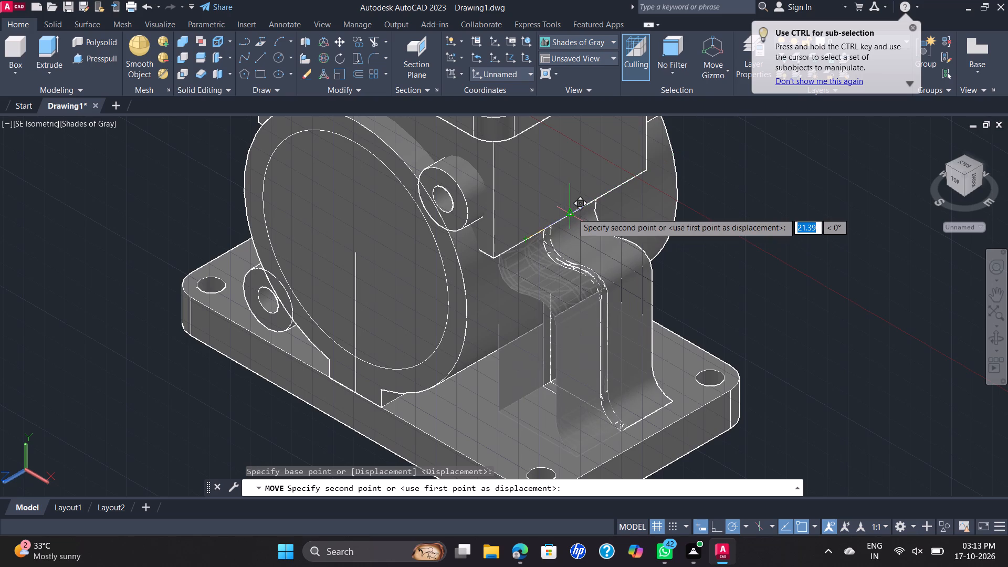
{"action": "left_click", "coordinate": [571, 215]}
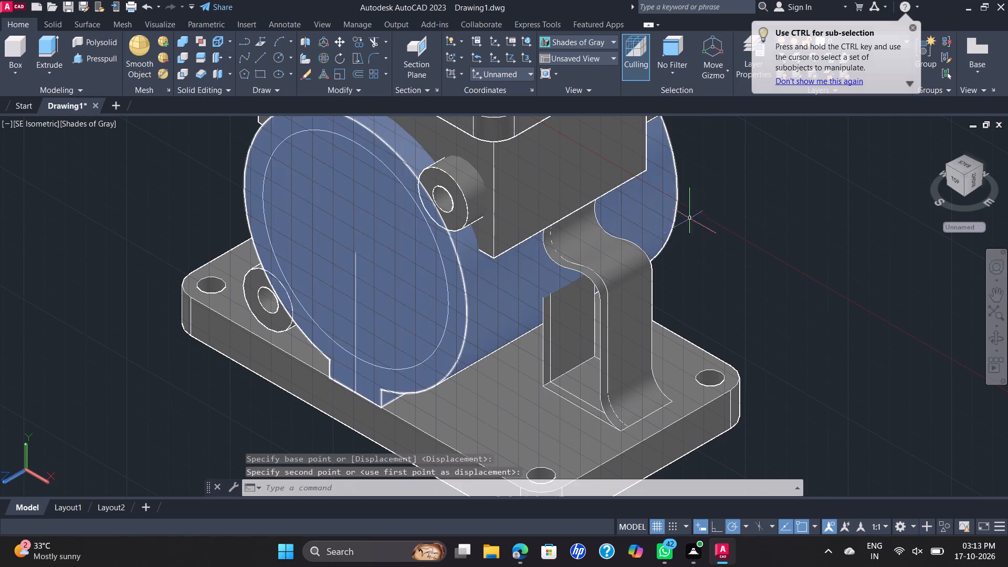
Move the leftover side rib profile outline freehand away from the extruded rib, clear of the housing and base plate.
{"action": "scroll", "coordinate": [704, 235], "scroll_direction": "down", "scroll_amount": 1}
{"action": "scroll", "coordinate": [650, 277], "scroll_direction": "up", "scroll_amount": 1}
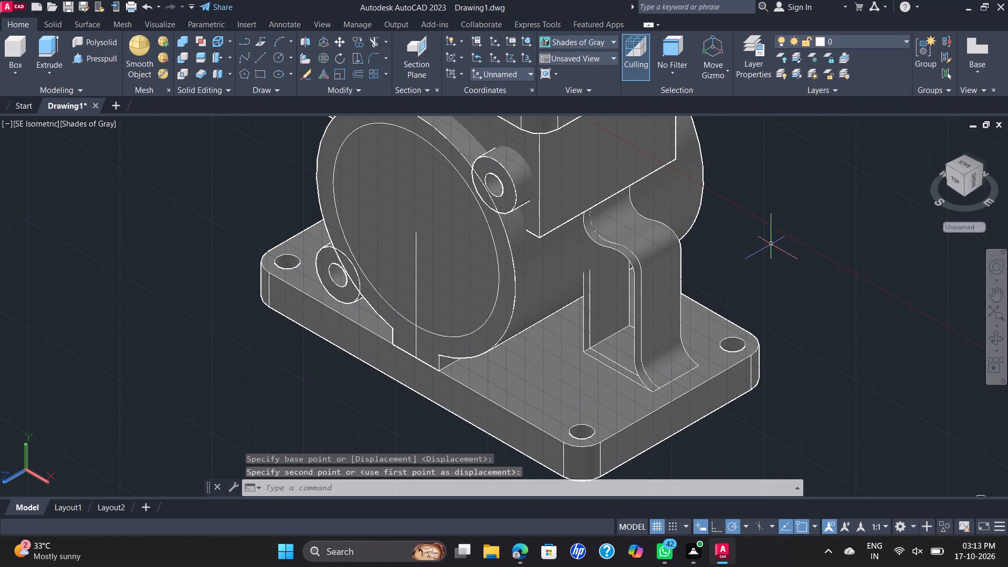
{"action": "middle_click_drag", "start_coordinate": [766, 257], "coordinate": [827, 236], "text": "shift"}
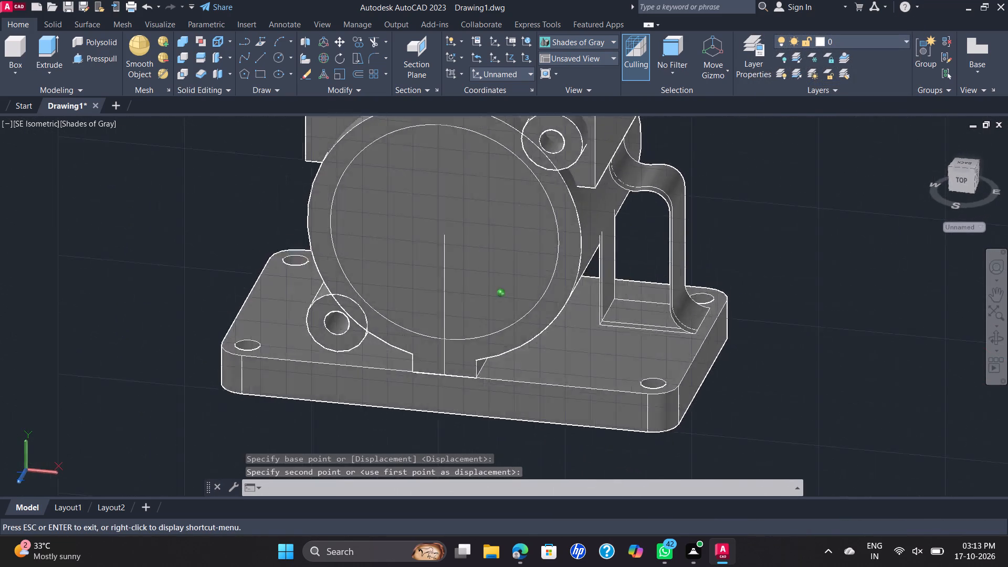
{"action": "middle_click_drag", "start_coordinate": [827, 236], "coordinate": [863, 199], "text": "shift"}
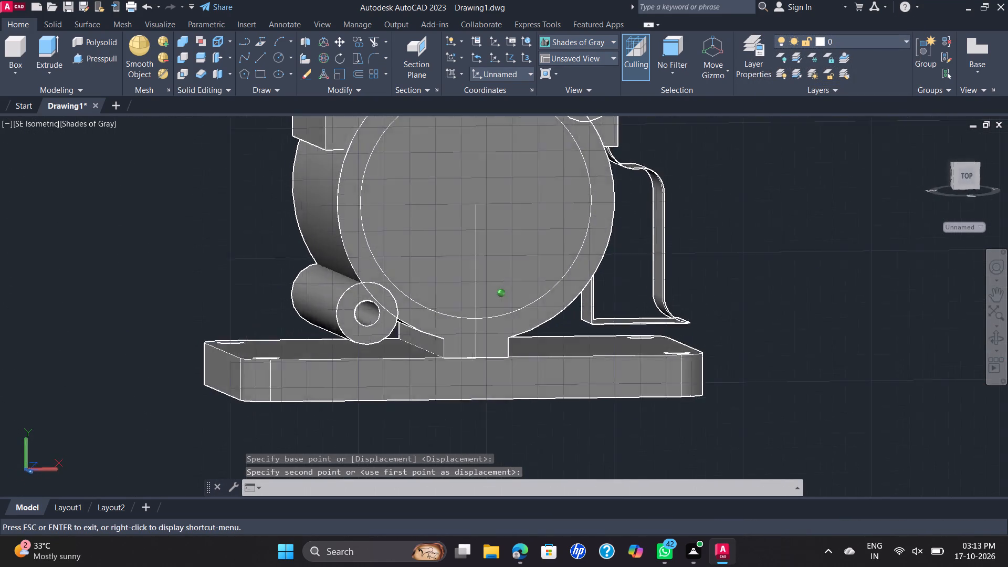
{"action": "middle_click_drag", "start_coordinate": [863, 199], "coordinate": [841, 197], "text": "shift"}
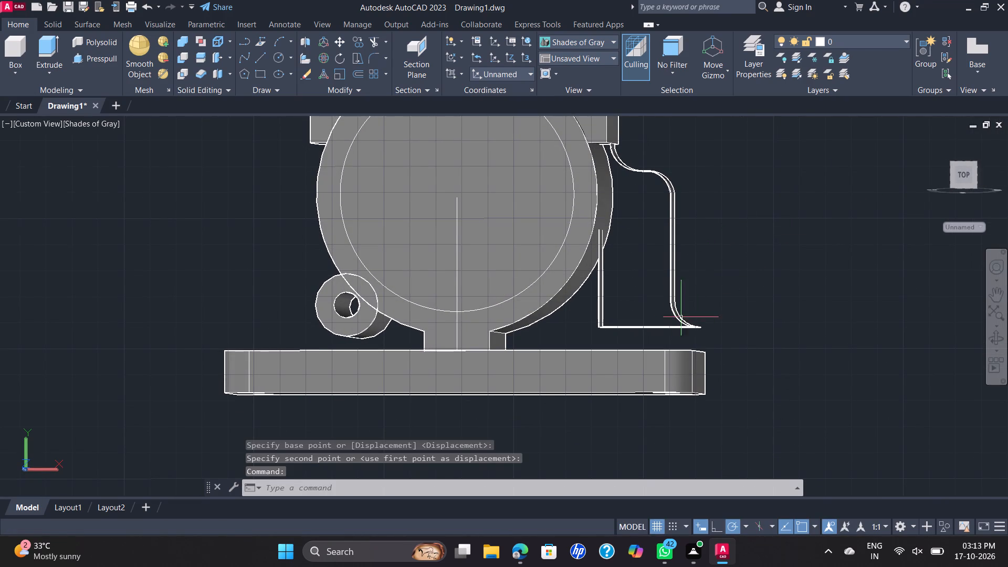
{"action": "left_click", "coordinate": [679, 319]}
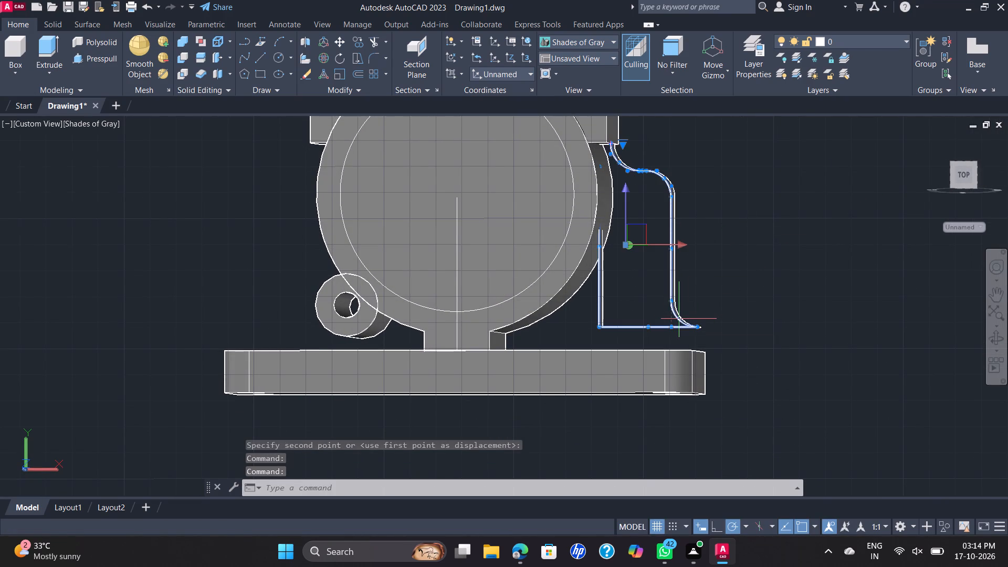
{"action": "left_click", "coordinate": [339, 48]}
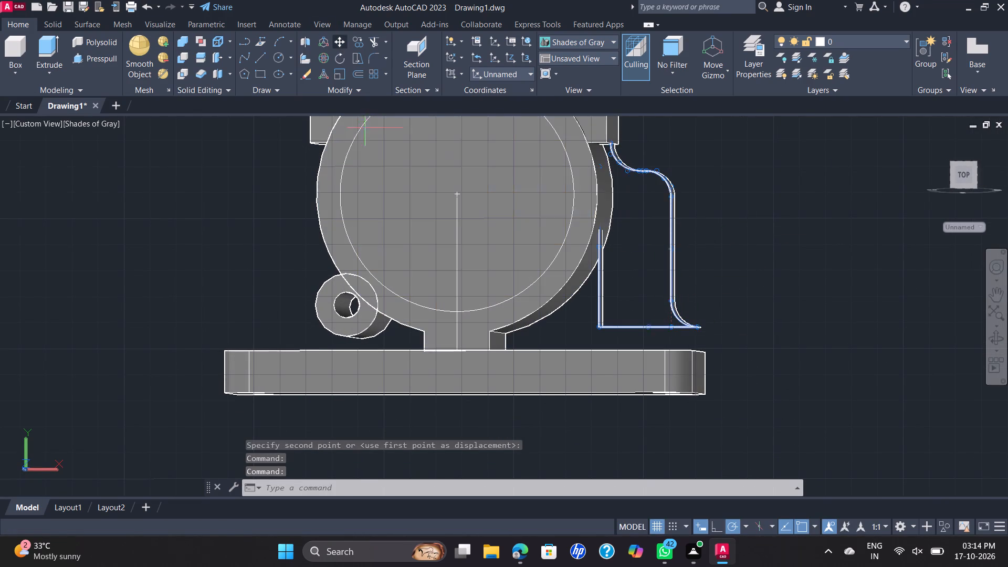
{"action": "left_click", "coordinate": [702, 326]}
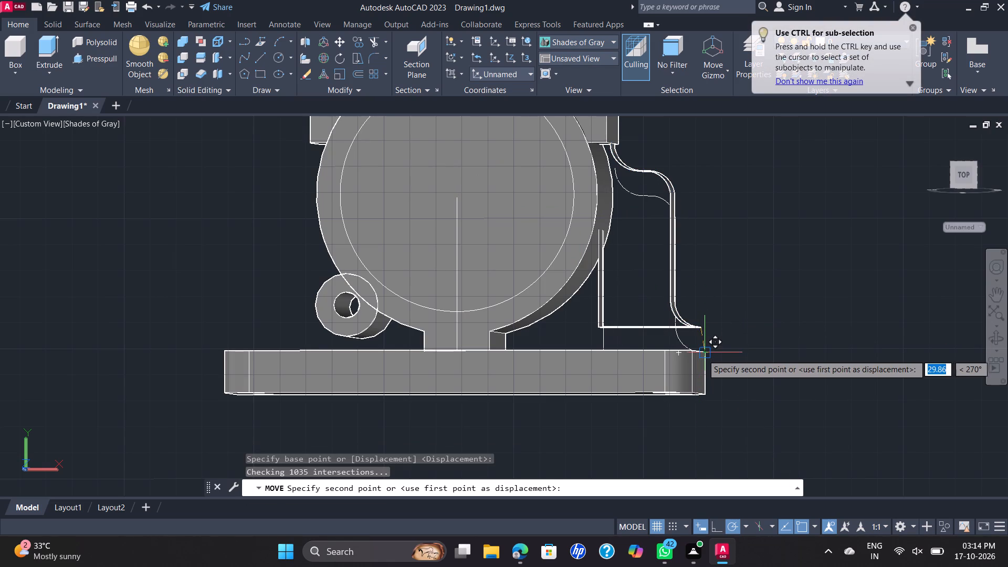
{"action": "left_click", "coordinate": [823, 302]}
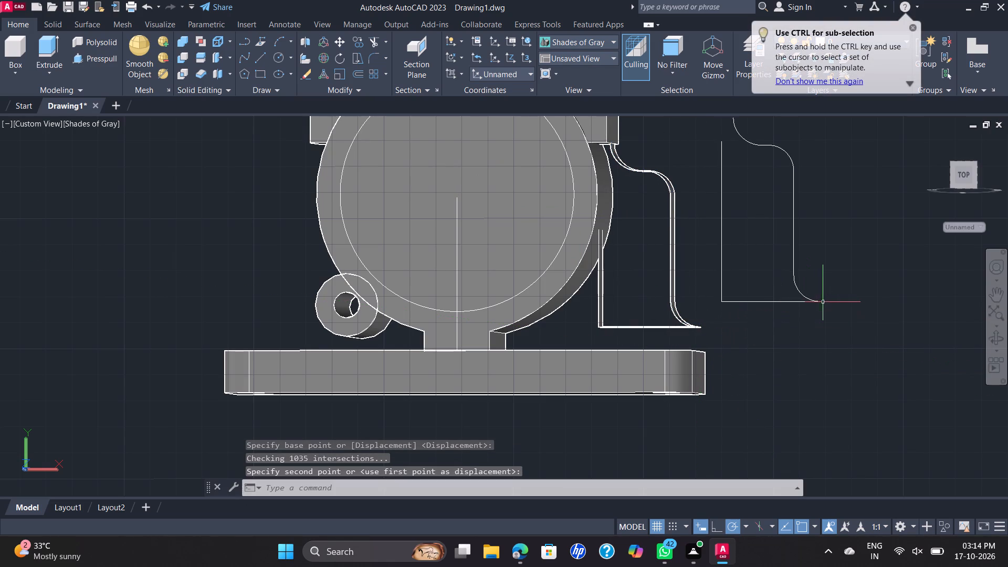
Move the extruded side rib from the midpoint of its bottom outer edge to the midpoint of the base plate's upper side edge.
{"action": "left_click", "coordinate": [694, 327]}
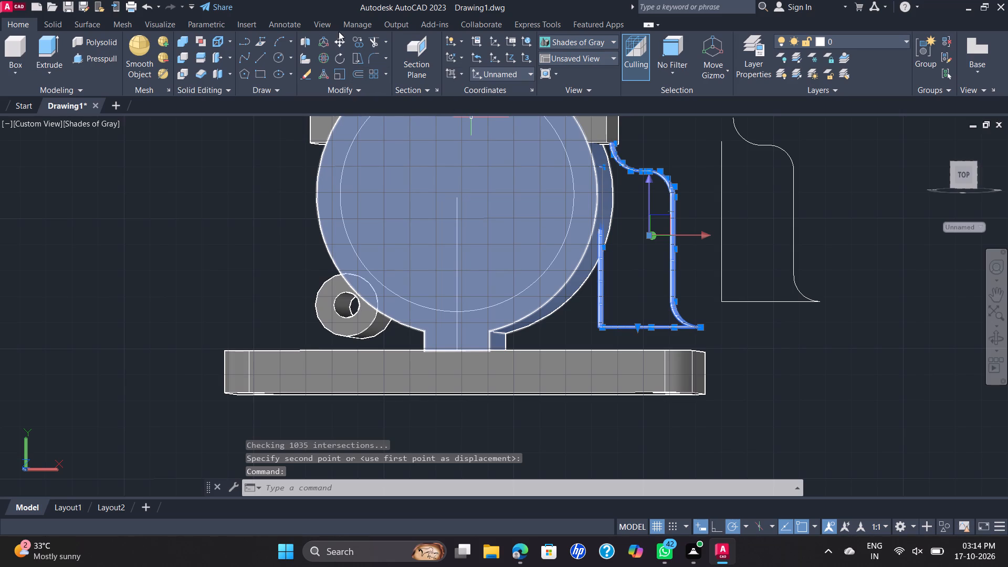
{"action": "left_click", "coordinate": [339, 38]}
{"action": "scroll", "coordinate": [677, 324], "scroll_direction": "up", "scroll_amount": 1}
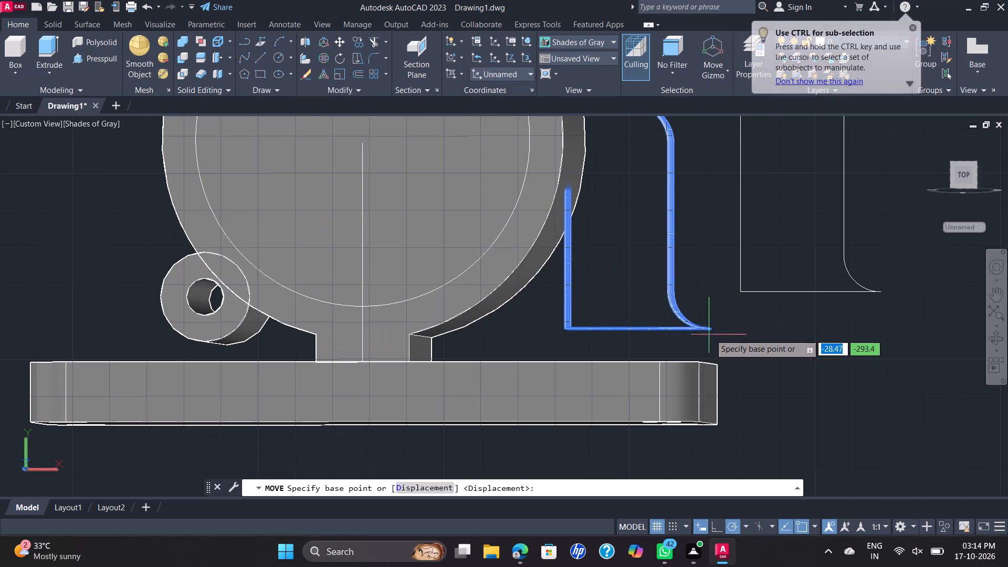
{"action": "scroll", "coordinate": [720, 328], "scroll_direction": "up", "scroll_amount": 1}
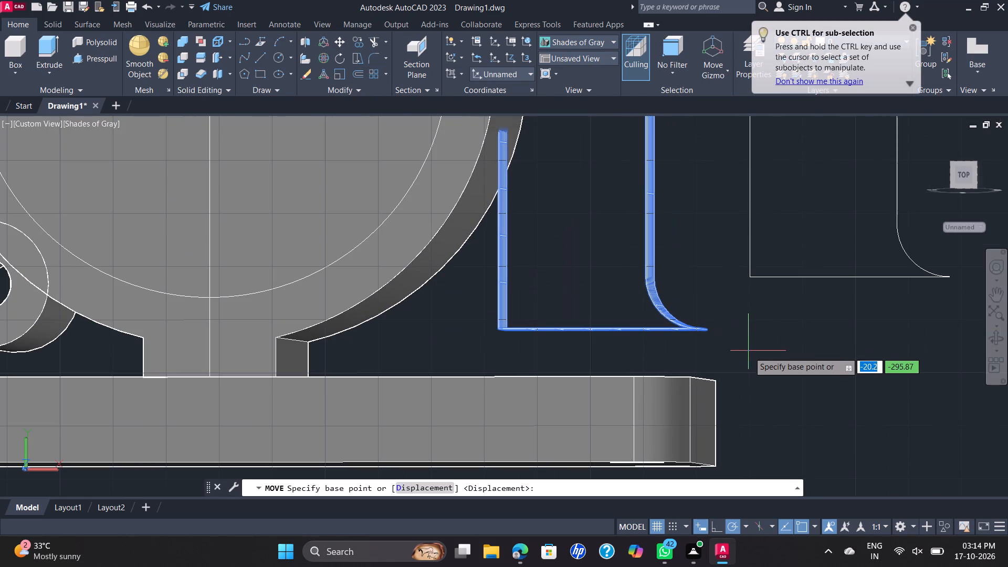
{"action": "middle_click_drag", "start_coordinate": [746, 352], "coordinate": [680, 361], "text": "shift"}
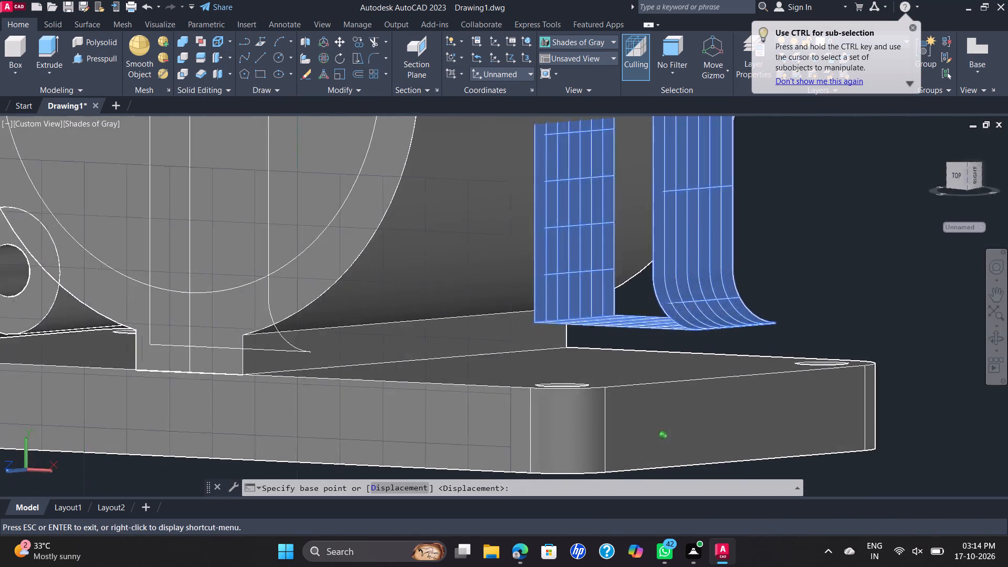
{"action": "middle_click_drag", "start_coordinate": [680, 361], "coordinate": [611, 372], "text": "shift"}
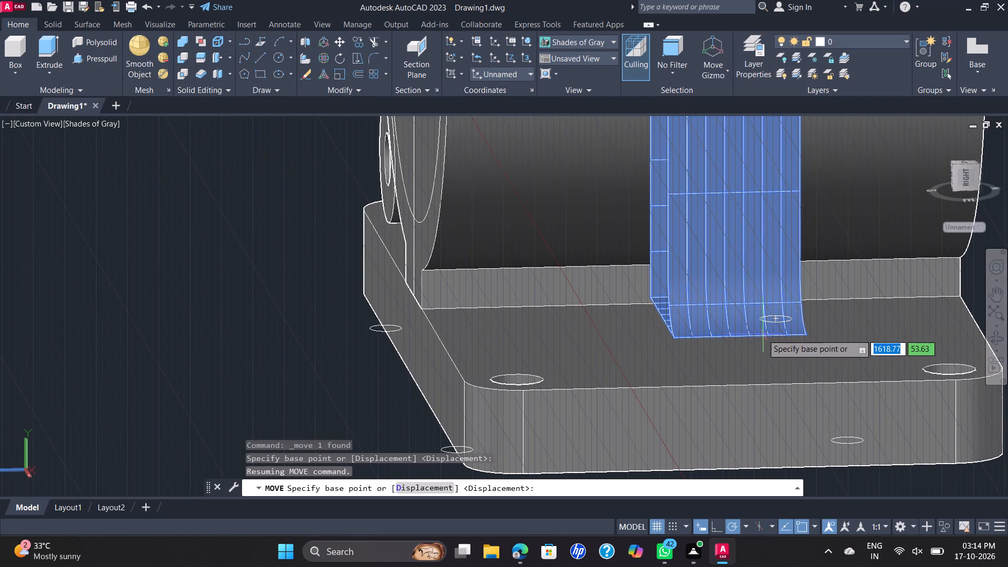
{"action": "left_click", "coordinate": [737, 335]}
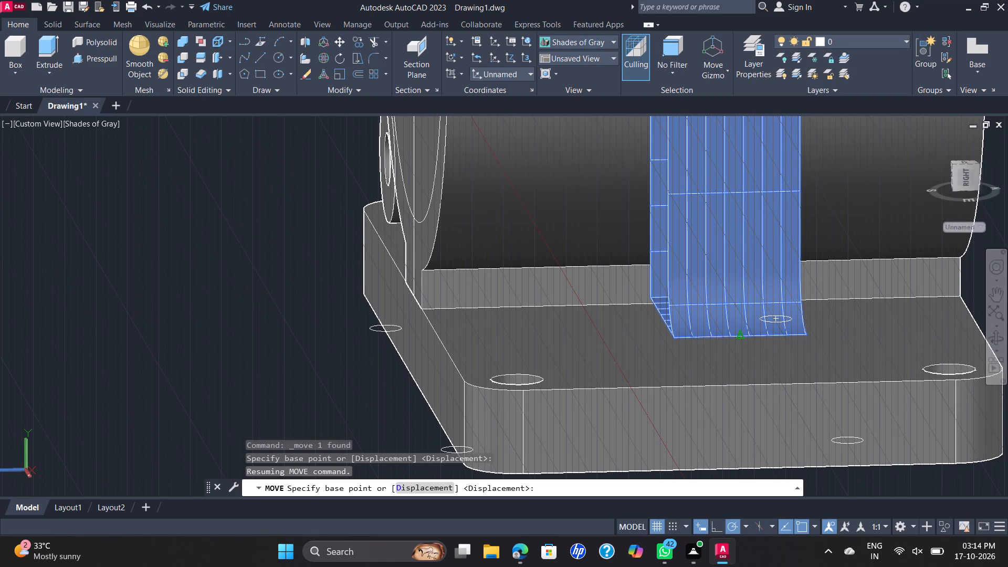
{"action": "left_click", "coordinate": [742, 384]}
Delete the leftover side rib profile outline standing beside the housing.
{"action": "scroll", "coordinate": [746, 384], "scroll_direction": "down", "scroll_amount": 3}
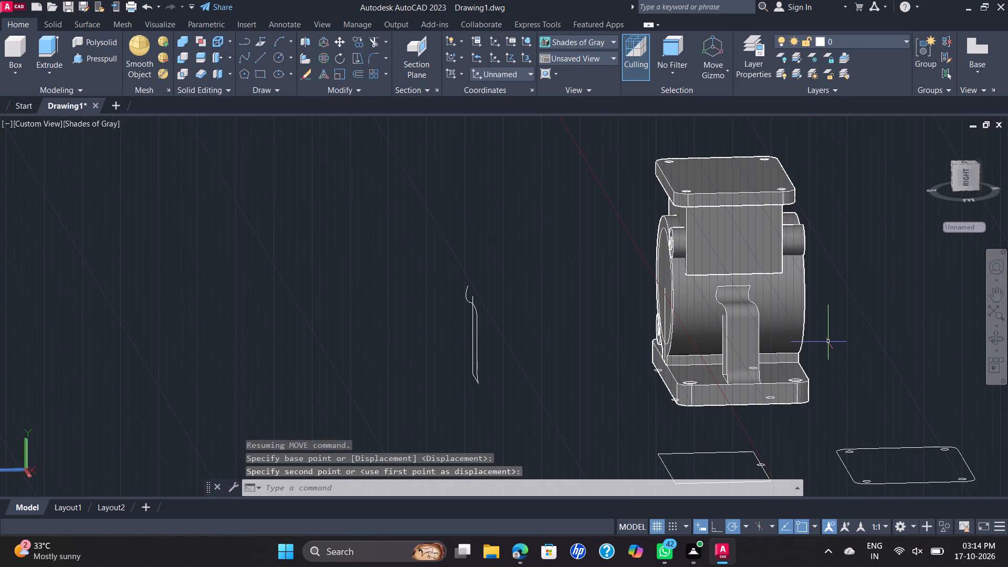
{"action": "middle_click_drag", "start_coordinate": [828, 342], "coordinate": [959, 325], "text": "shift"}
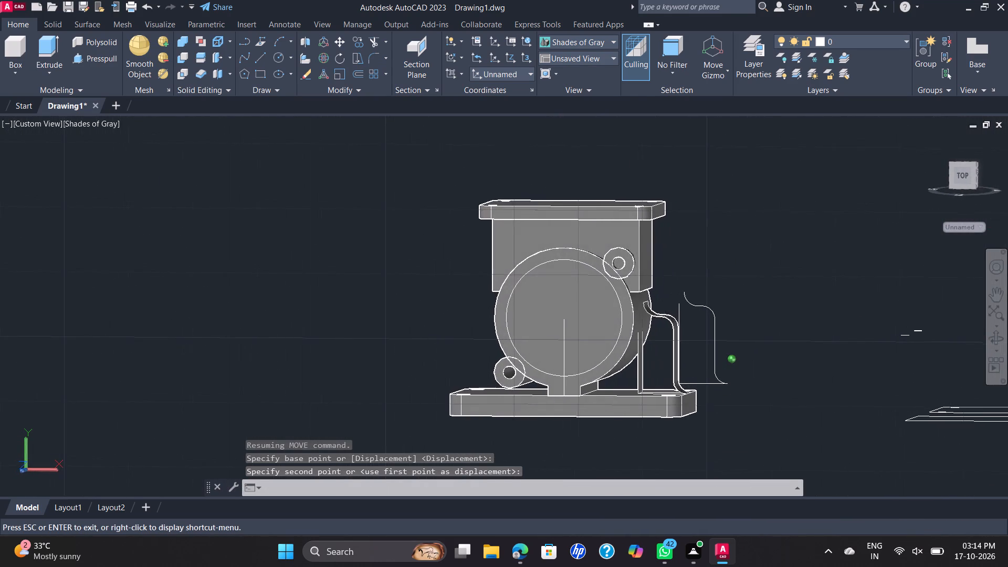
{"action": "middle_click_drag", "start_coordinate": [959, 325], "coordinate": [767, 367], "text": "shift"}
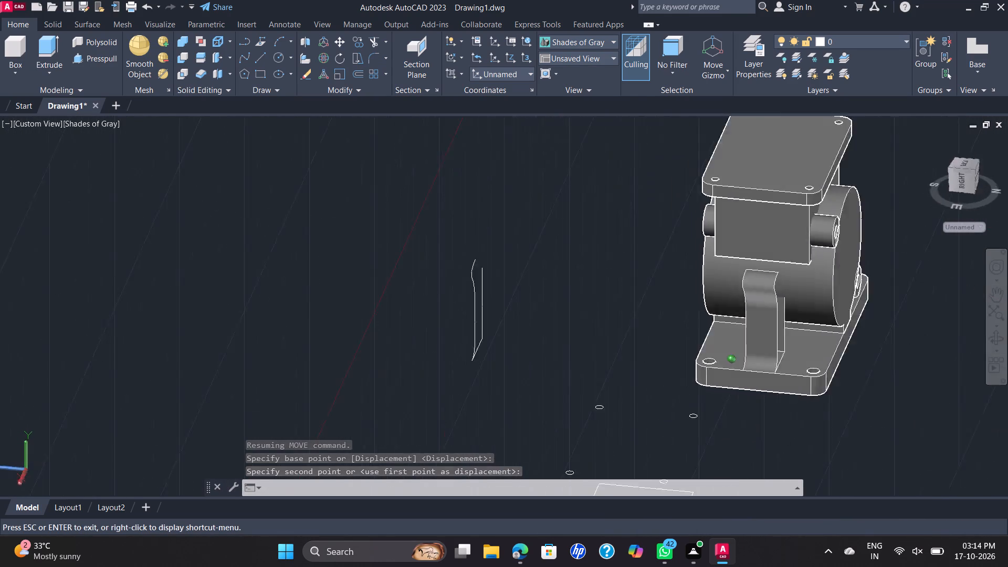
{"action": "middle_click_drag", "start_coordinate": [767, 367], "coordinate": [717, 375], "text": "shift"}
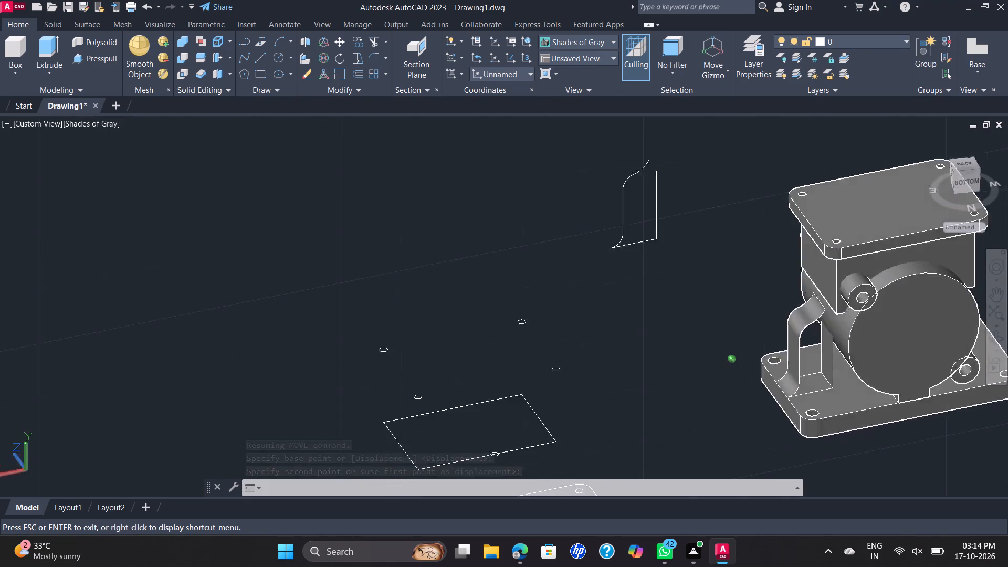
{"action": "middle_click_drag", "start_coordinate": [717, 375], "coordinate": [948, 337], "text": "shift"}
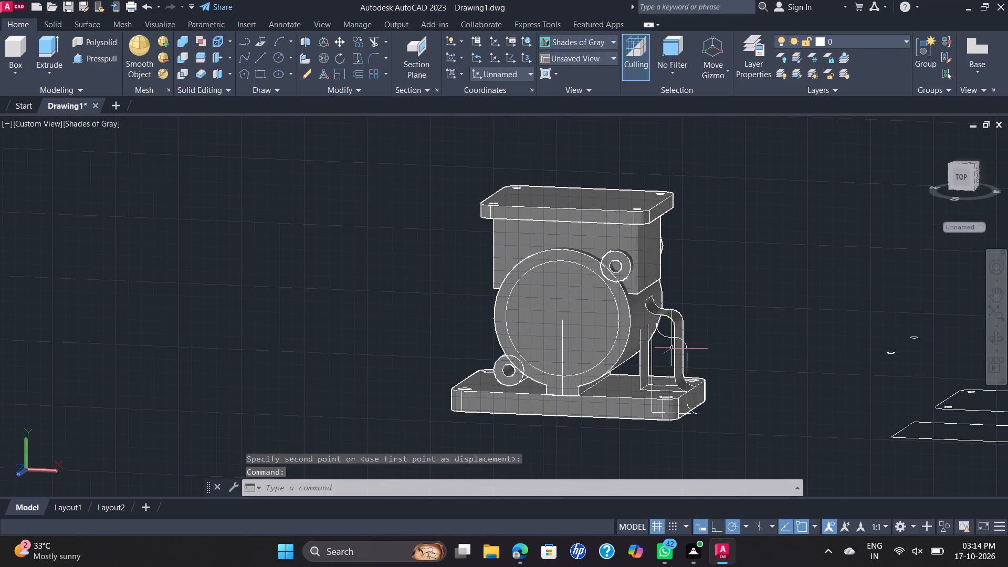
{"action": "middle_click_drag", "start_coordinate": [734, 319], "coordinate": [781, 320], "text": "shift"}
{"action": "left_click_drag", "start_coordinate": [813, 304], "coordinate": [804, 303]}
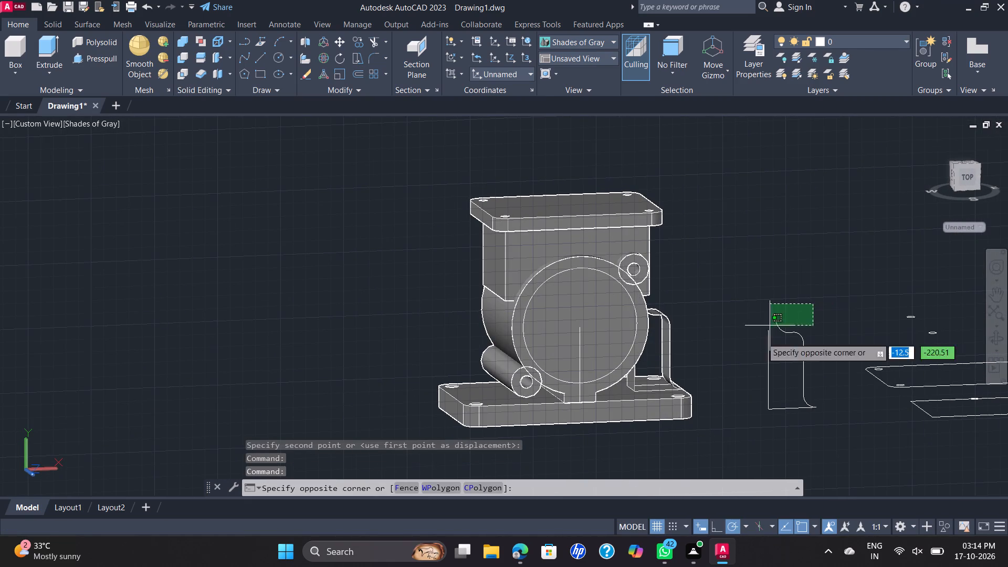
{"action": "left_click", "coordinate": [771, 433]}
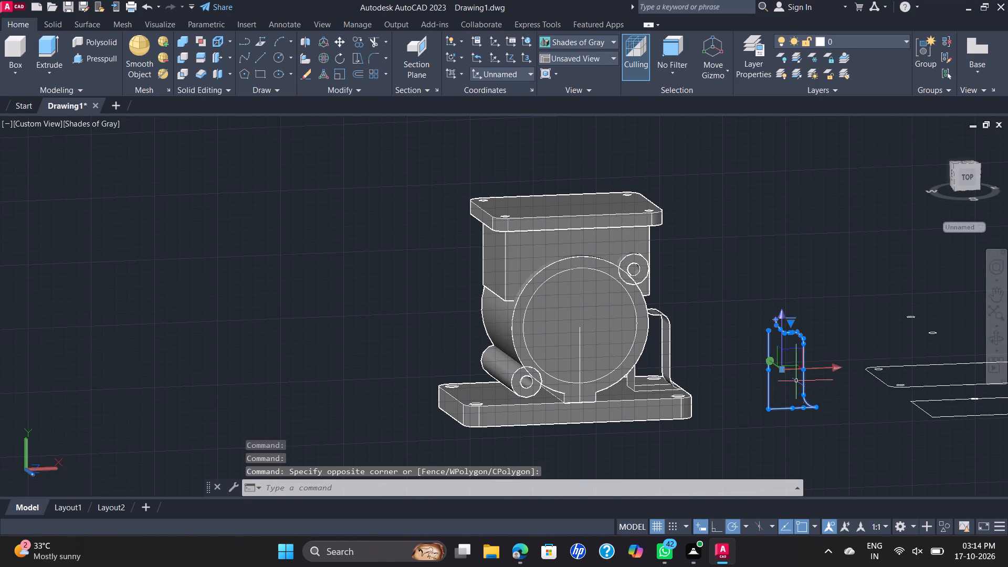
{"action": "key", "text": "Delete"}
In the SE Isometric view, delete the vertical construction line on the circular housing's front face.
{"action": "middle_click_drag", "start_coordinate": [711, 304], "coordinate": [433, 257], "text": "shift"}
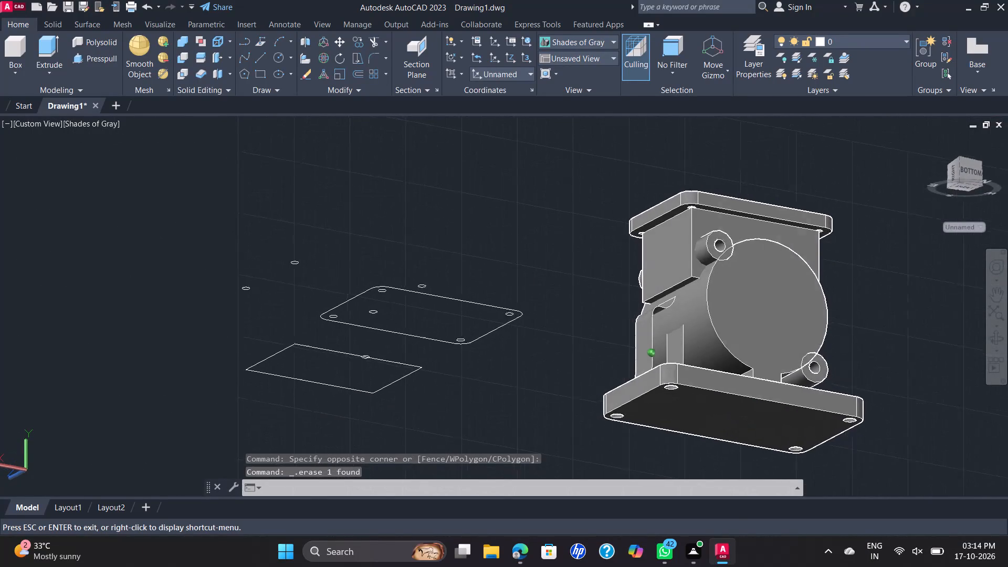
{"action": "middle_click_drag", "start_coordinate": [433, 257], "coordinate": [427, 257], "text": "shift"}
{"action": "middle_click_drag", "start_coordinate": [408, 295], "coordinate": [666, 418], "text": "shift"}
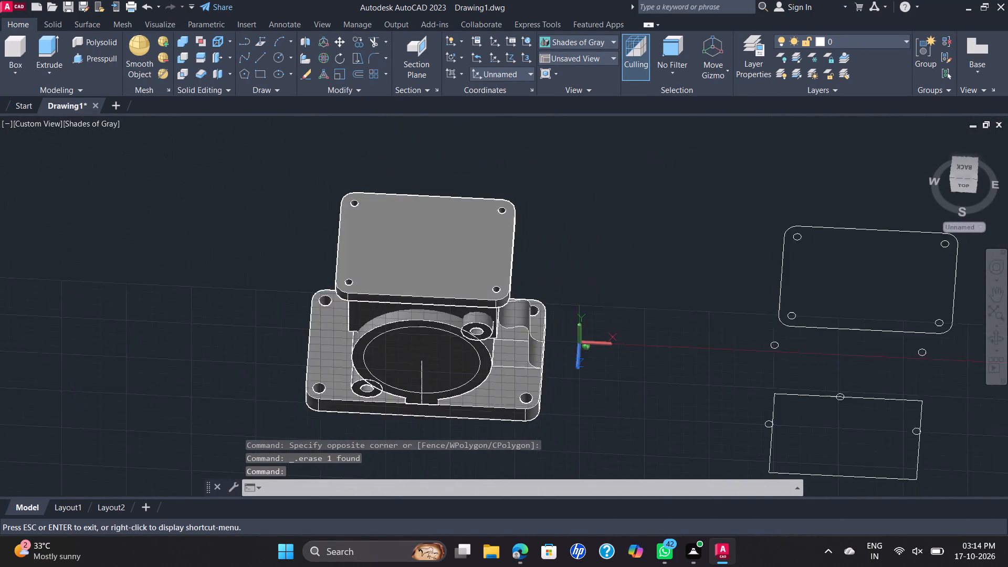
{"action": "middle_click_drag", "start_coordinate": [666, 418], "coordinate": [664, 376], "text": "shift"}
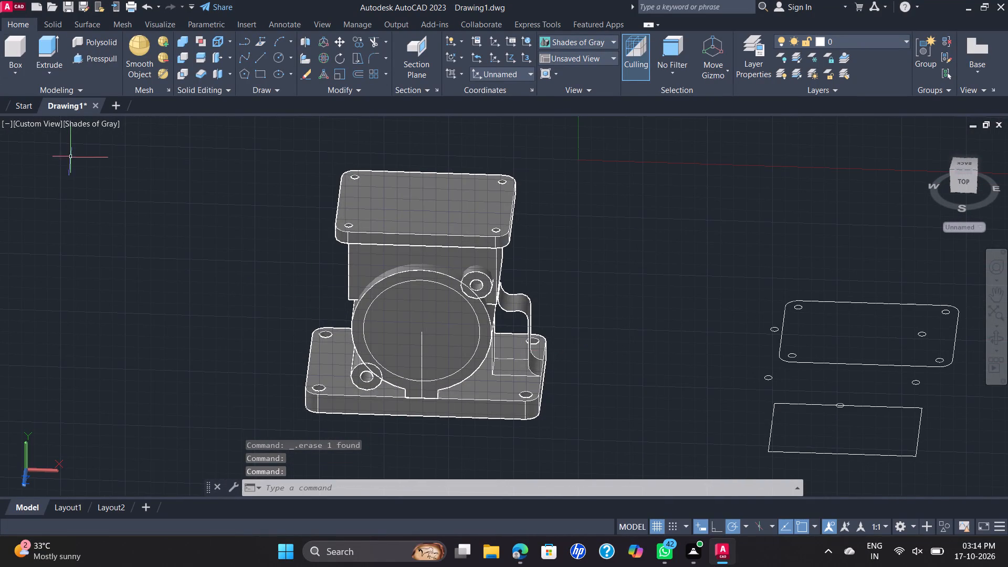
{"action": "left_click", "coordinate": [45, 128]}
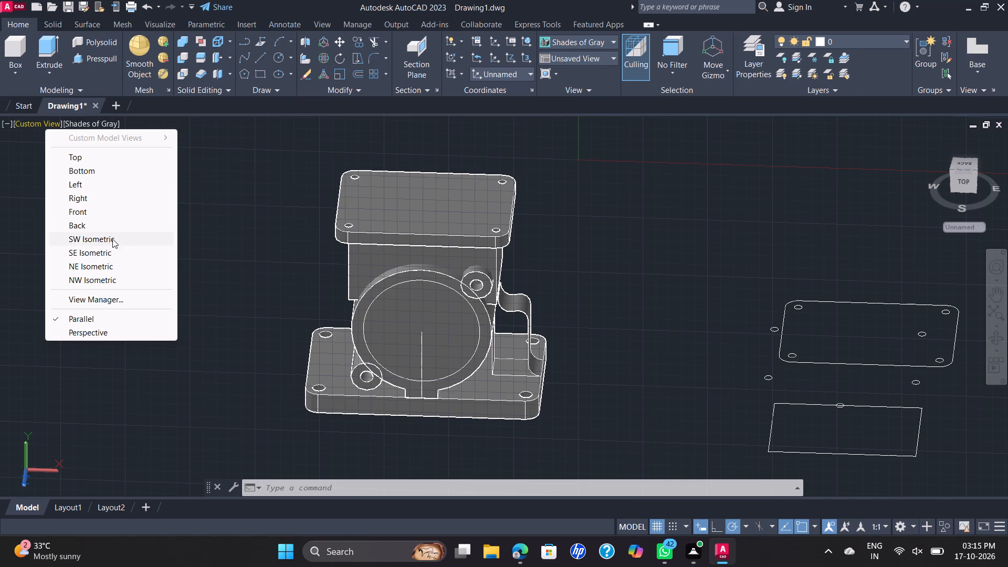
{"action": "left_click", "coordinate": [113, 252]}
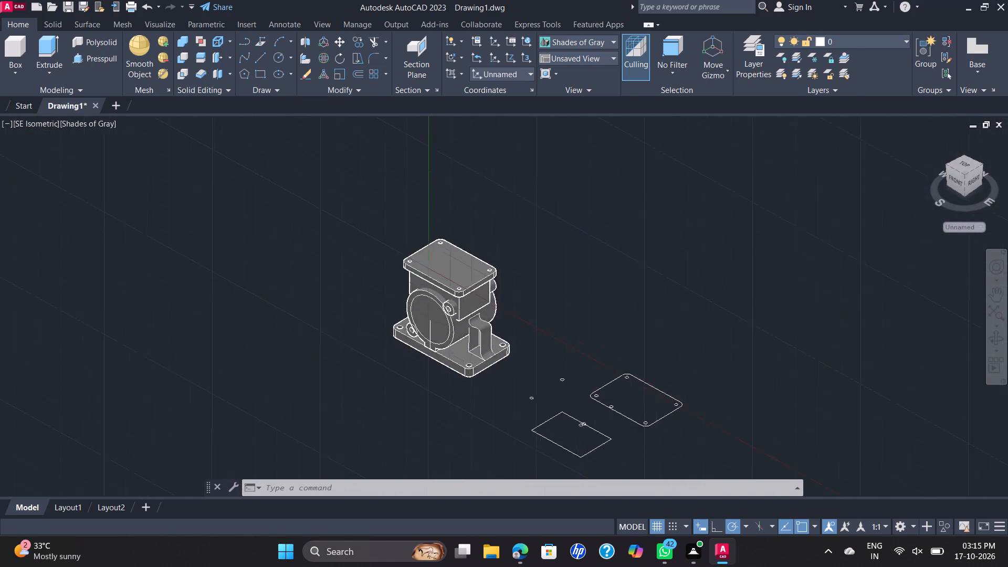
{"action": "scroll", "coordinate": [415, 346], "scroll_direction": "up", "scroll_amount": 4}
{"action": "scroll", "coordinate": [443, 289], "scroll_direction": "down", "scroll_amount": 2}
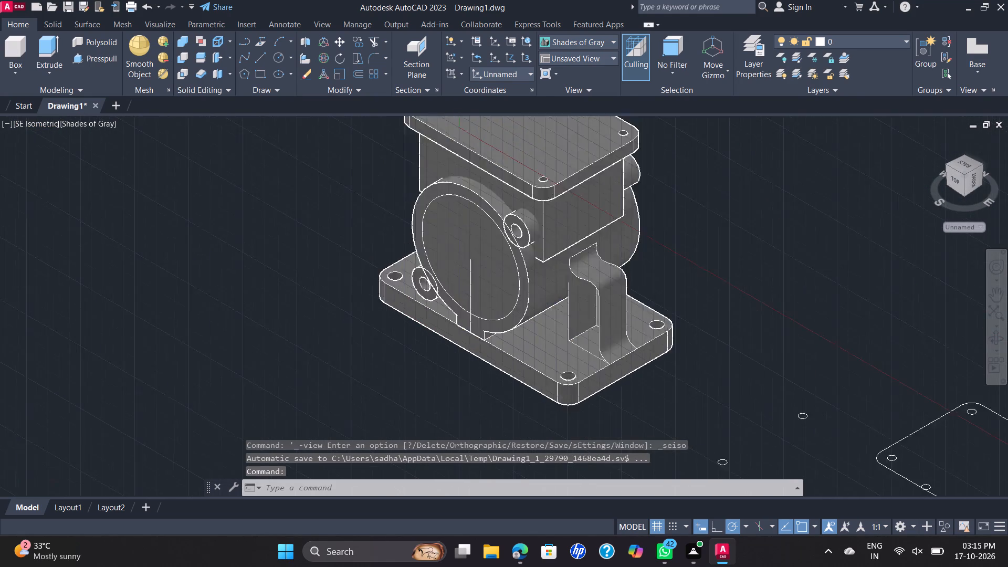
{"action": "scroll", "coordinate": [488, 271], "scroll_direction": "up", "scroll_amount": 2}
{"action": "scroll", "coordinate": [433, 275], "scroll_direction": "up", "scroll_amount": 1}
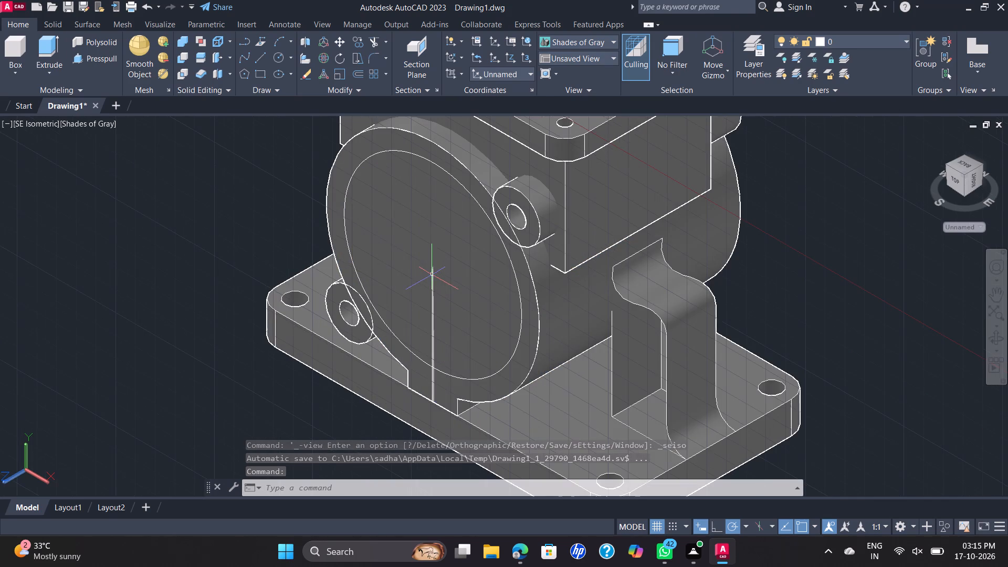
{"action": "left_click", "coordinate": [435, 275]}
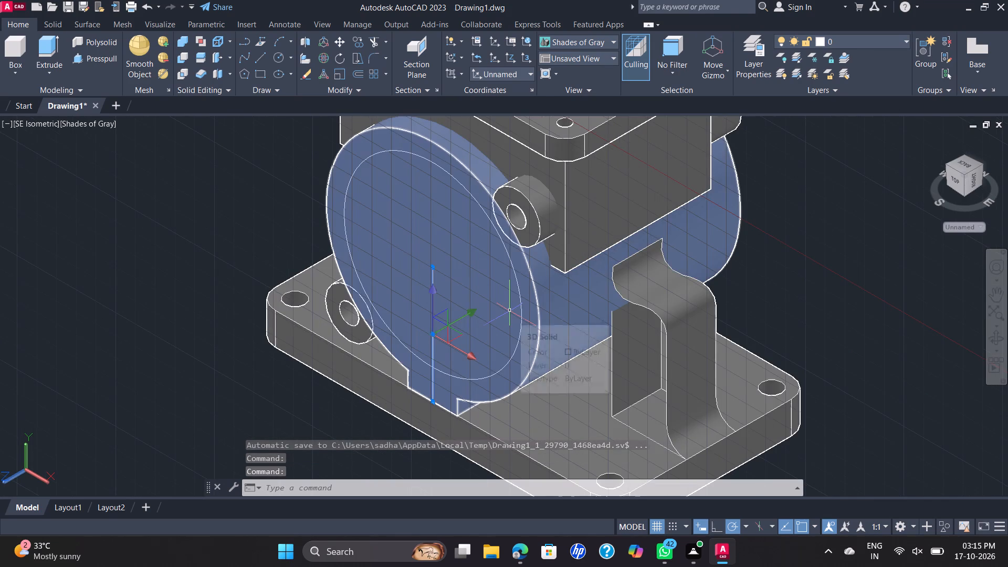
{"action": "key", "text": "Delete"}
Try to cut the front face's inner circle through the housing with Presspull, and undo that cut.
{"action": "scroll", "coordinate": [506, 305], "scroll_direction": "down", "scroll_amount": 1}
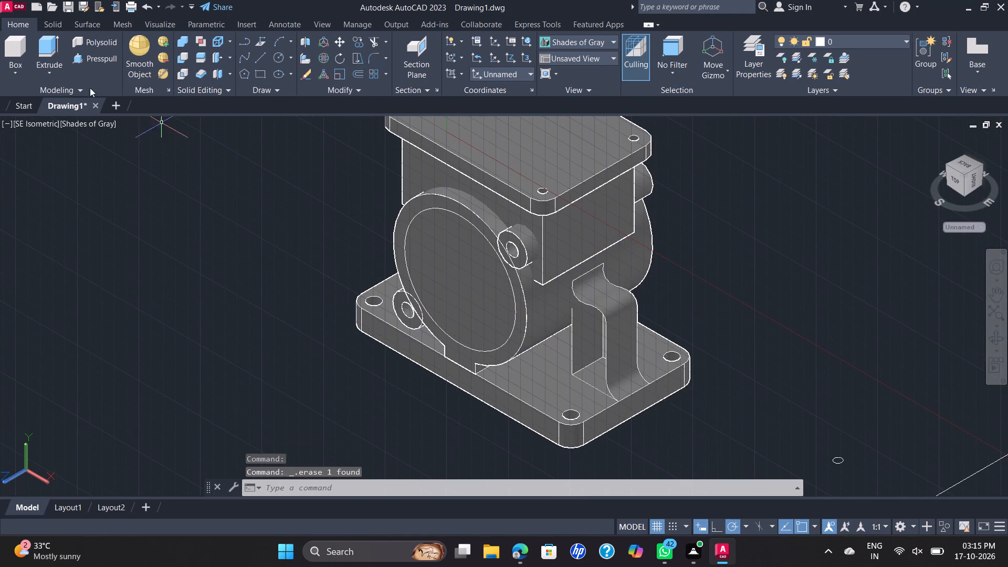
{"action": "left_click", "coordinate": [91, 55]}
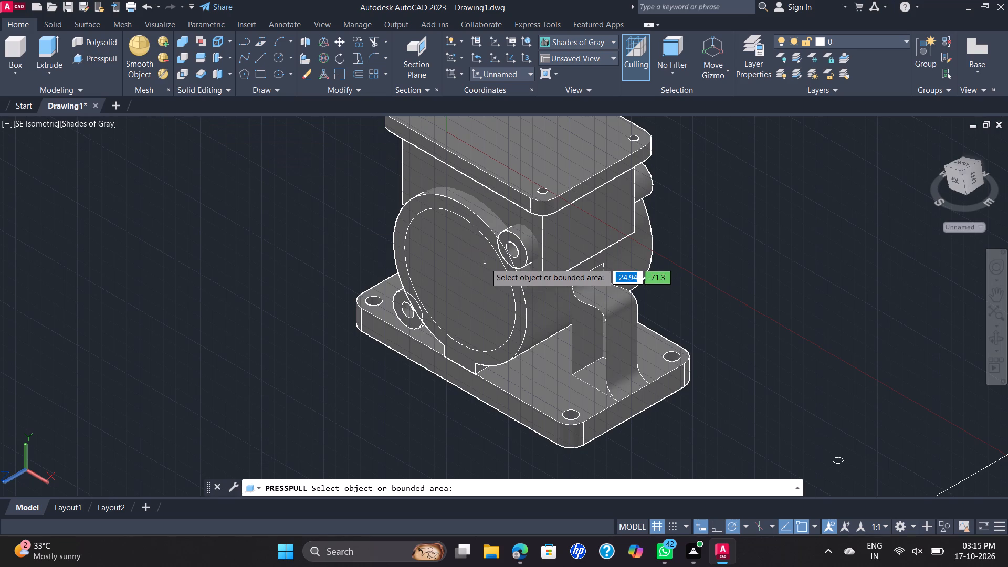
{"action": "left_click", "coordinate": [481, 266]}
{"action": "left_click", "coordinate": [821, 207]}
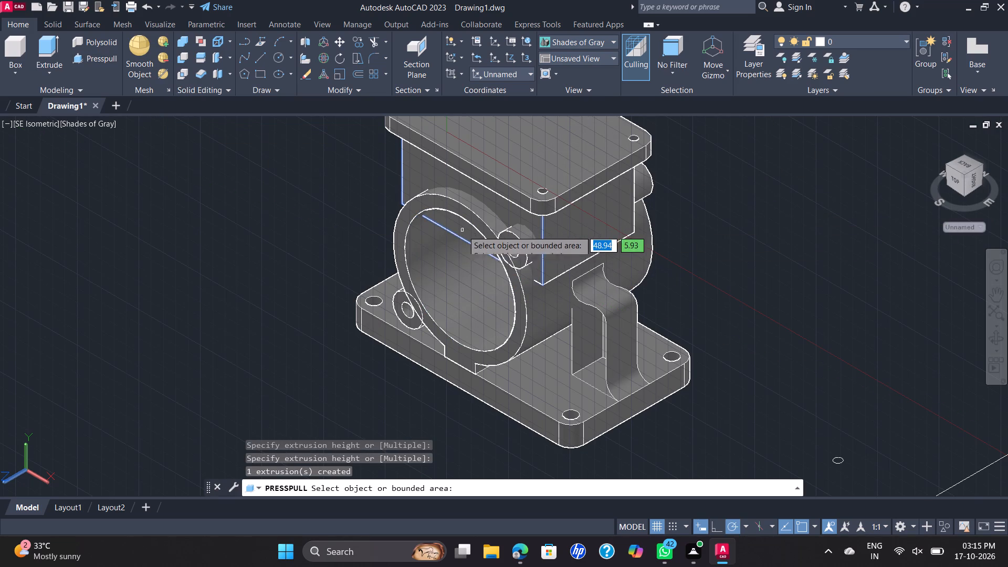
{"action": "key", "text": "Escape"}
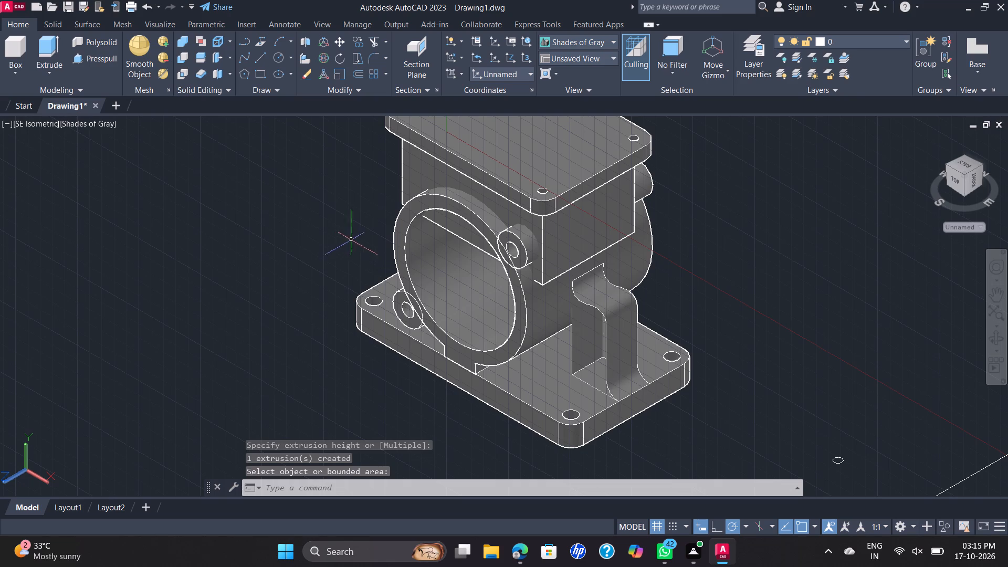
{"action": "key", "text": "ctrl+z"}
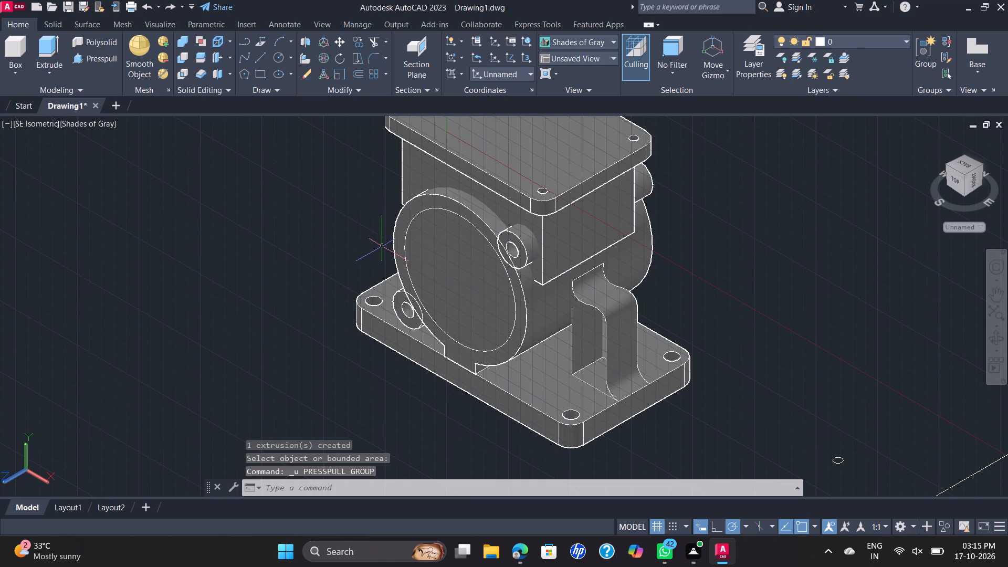
Union the housing, base plate, flanged block, lugs and side rib together in one selection.
{"action": "scroll", "coordinate": [450, 235], "scroll_direction": "down", "scroll_amount": 2}
{"action": "middle_click_drag", "start_coordinate": [444, 213], "coordinate": [442, 243]}
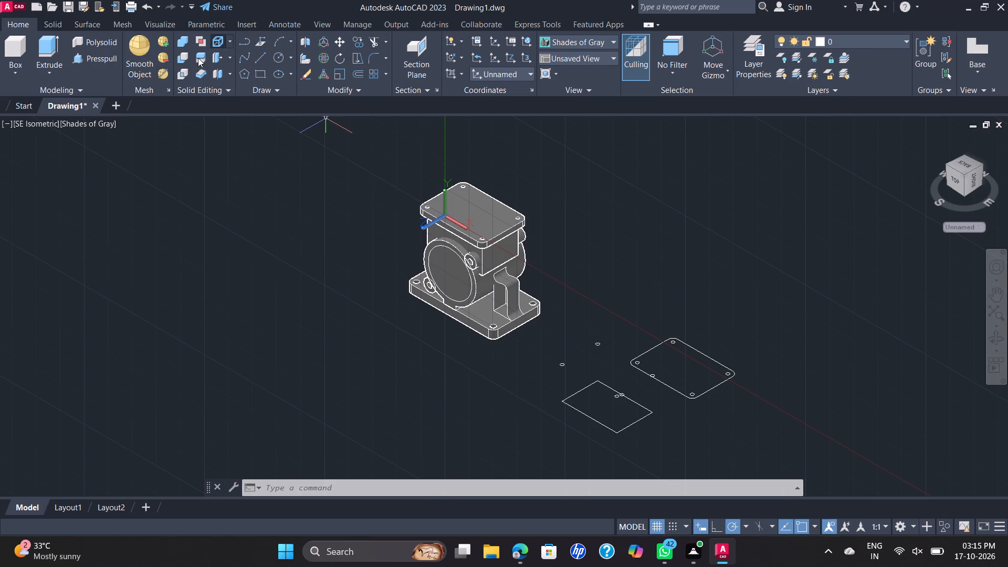
{"action": "left_click", "coordinate": [184, 39]}
{"action": "left_click", "coordinate": [345, 122]}
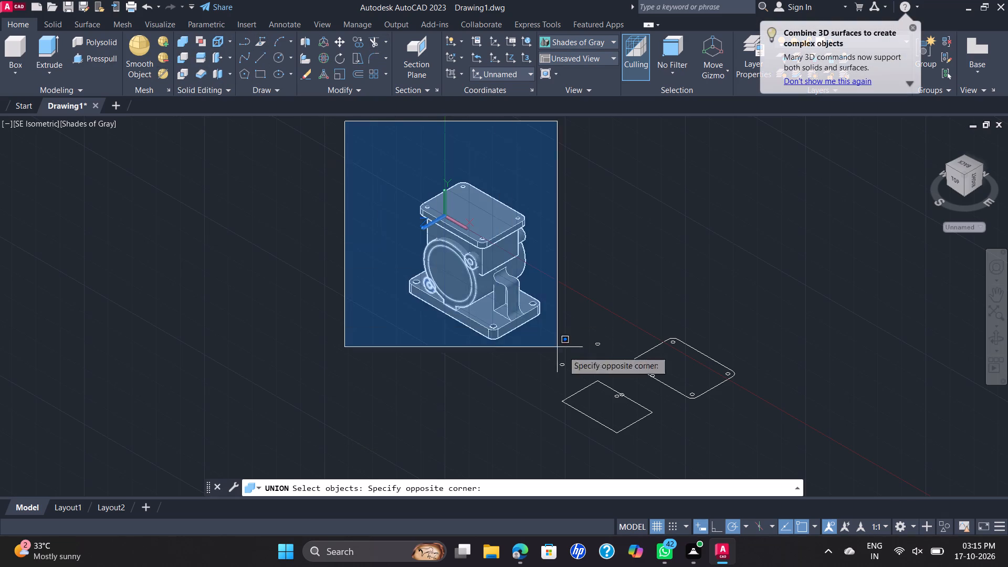
{"action": "left_click", "coordinate": [583, 370]}
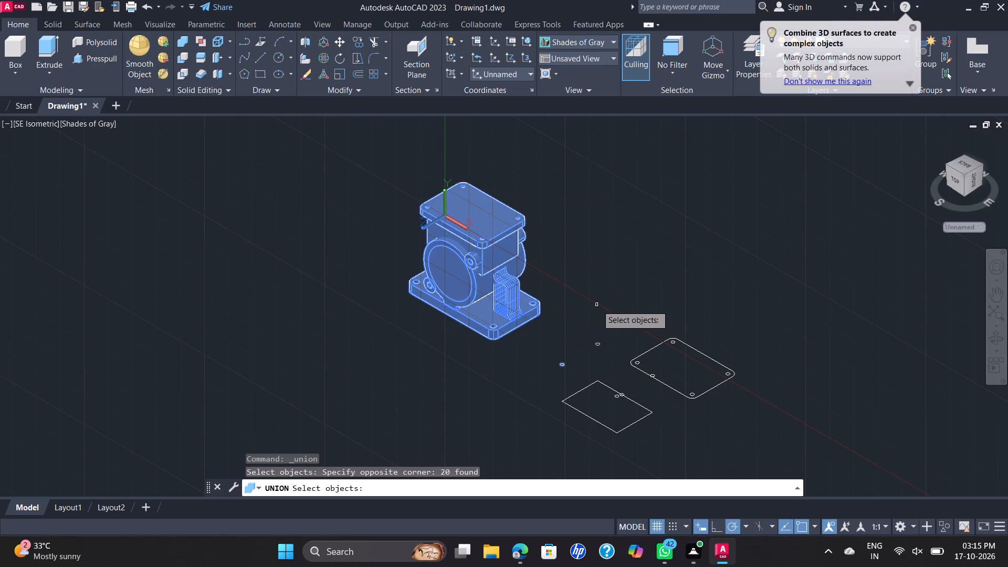
{"action": "key", "text": "Return"}
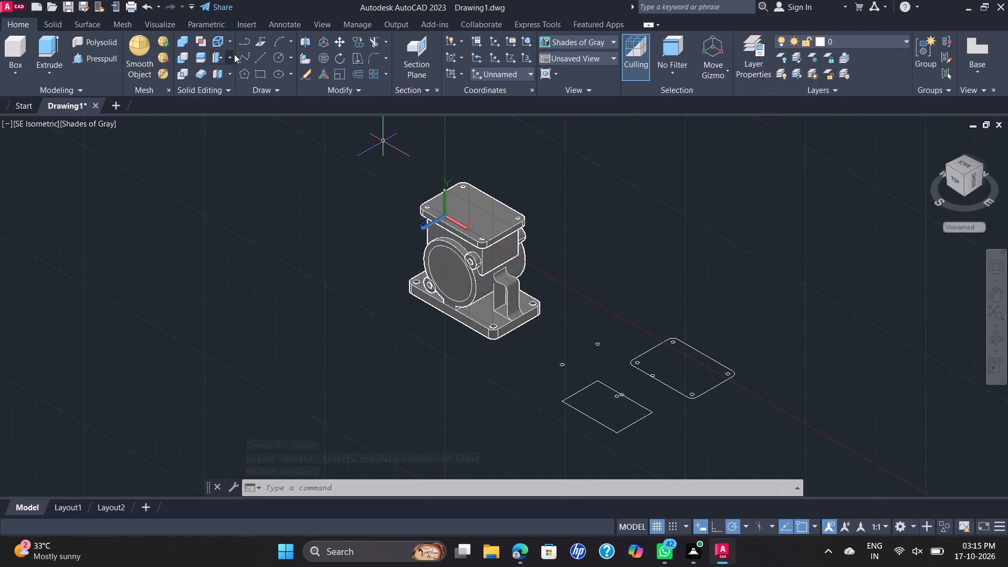
Presspull the inner circular area of the front face all the way back through the joined housing to cut the bore.
{"action": "scroll", "coordinate": [379, 246], "scroll_direction": "up", "scroll_amount": 1}
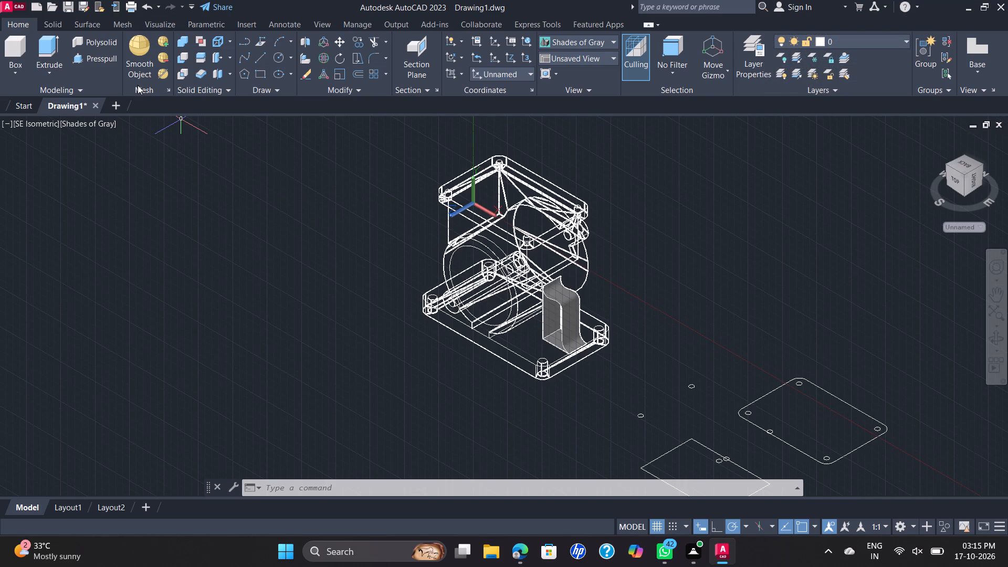
{"action": "scroll", "coordinate": [476, 232], "scroll_direction": "up", "scroll_amount": 1}
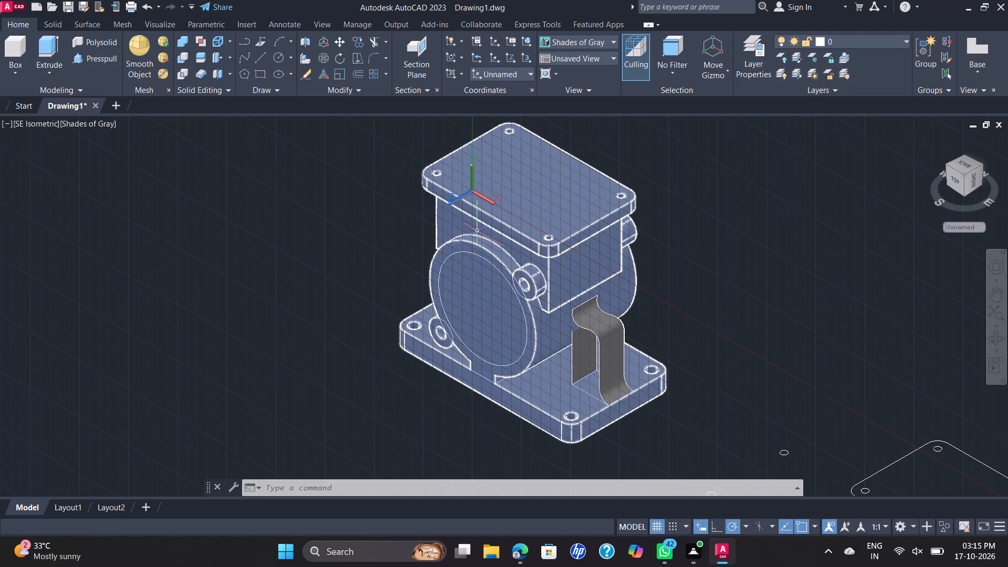
{"action": "left_click", "coordinate": [99, 57]}
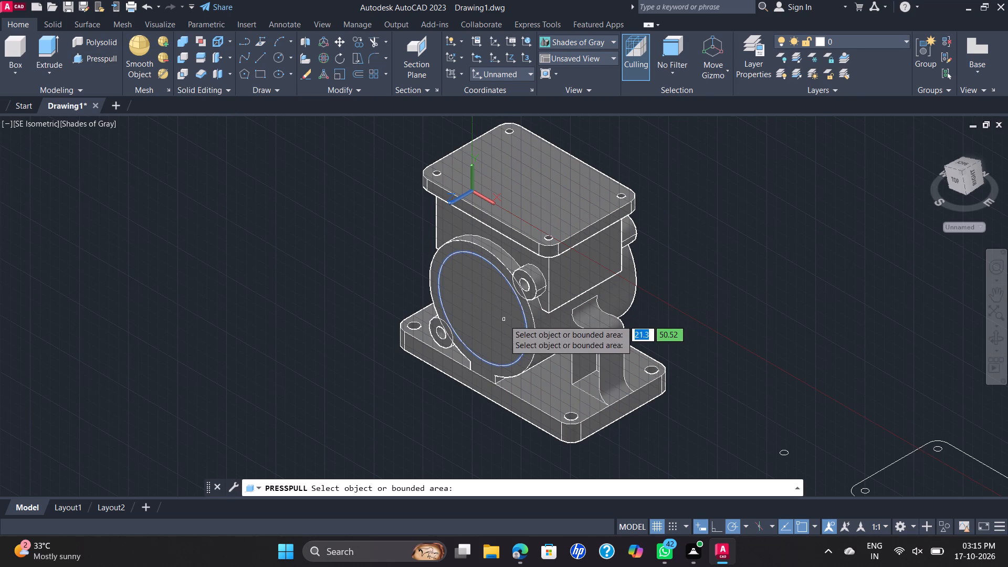
{"action": "left_click", "coordinate": [503, 320]}
{"action": "left_click", "coordinate": [775, 245]}
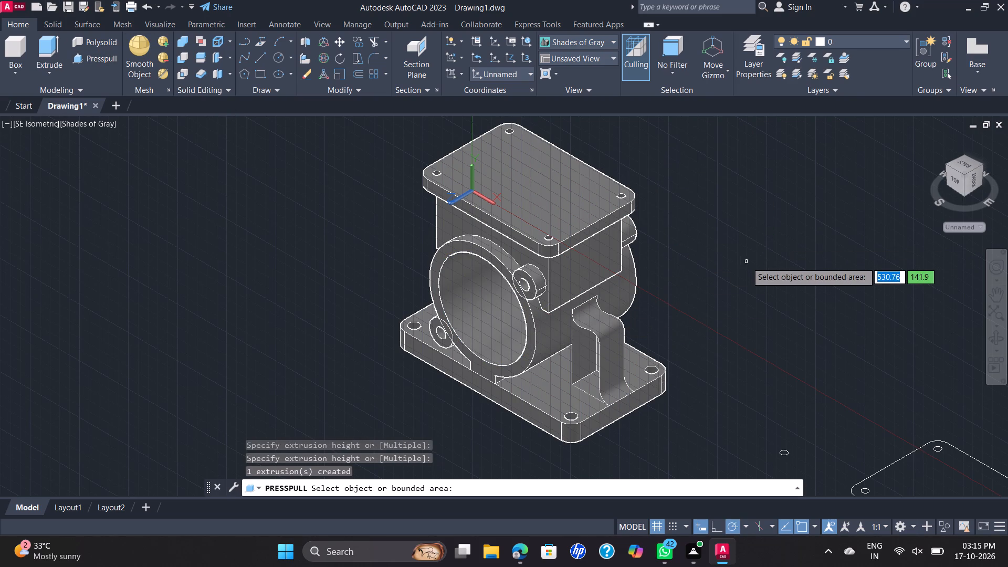
{"action": "middle_click_drag", "start_coordinate": [747, 262], "coordinate": [838, 212], "text": "shift"}
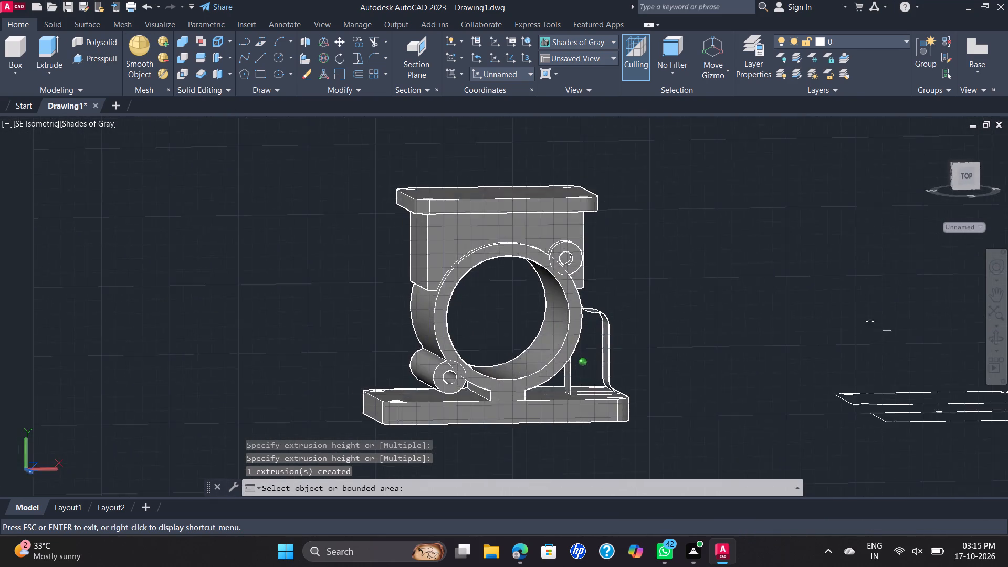
In the Top view, draw a rectangle in the empty space beside the base plate's side-rib end.
{"action": "middle_click_drag", "start_coordinate": [838, 212], "coordinate": [617, 227], "text": "shift"}
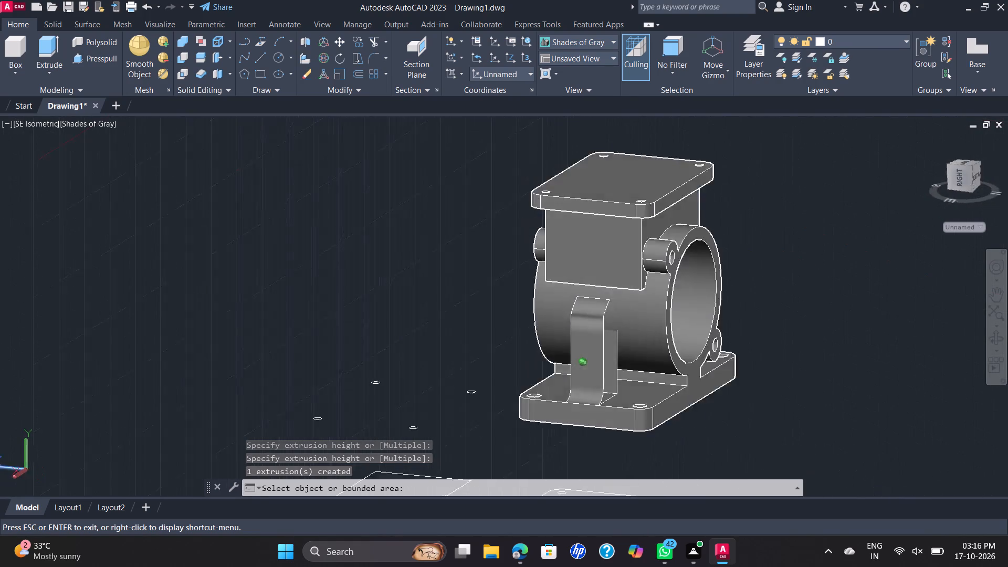
{"action": "middle_click_drag", "start_coordinate": [617, 227], "coordinate": [779, 274], "text": "shift"}
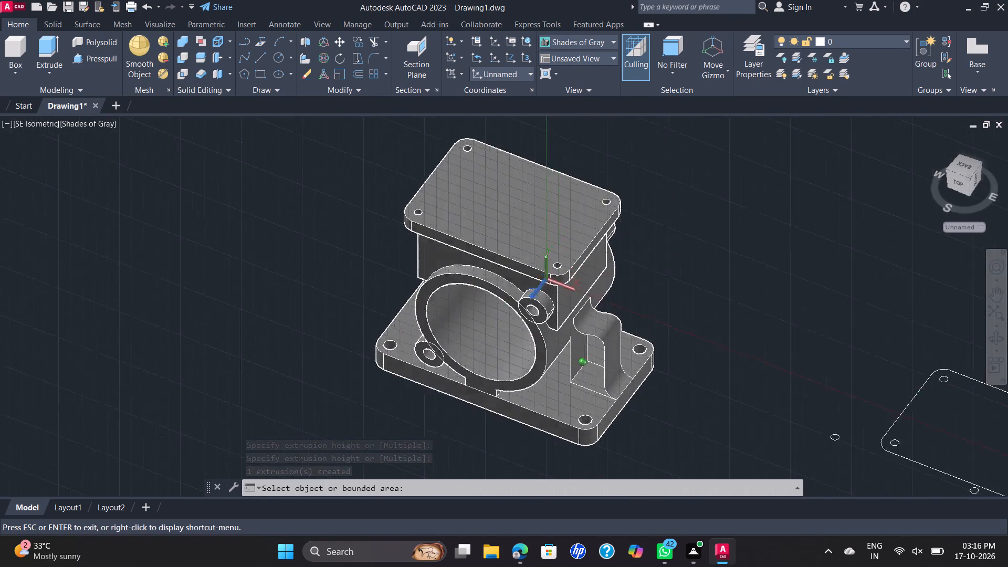
{"action": "middle_click_drag", "start_coordinate": [779, 274], "coordinate": [800, 258], "text": "shift"}
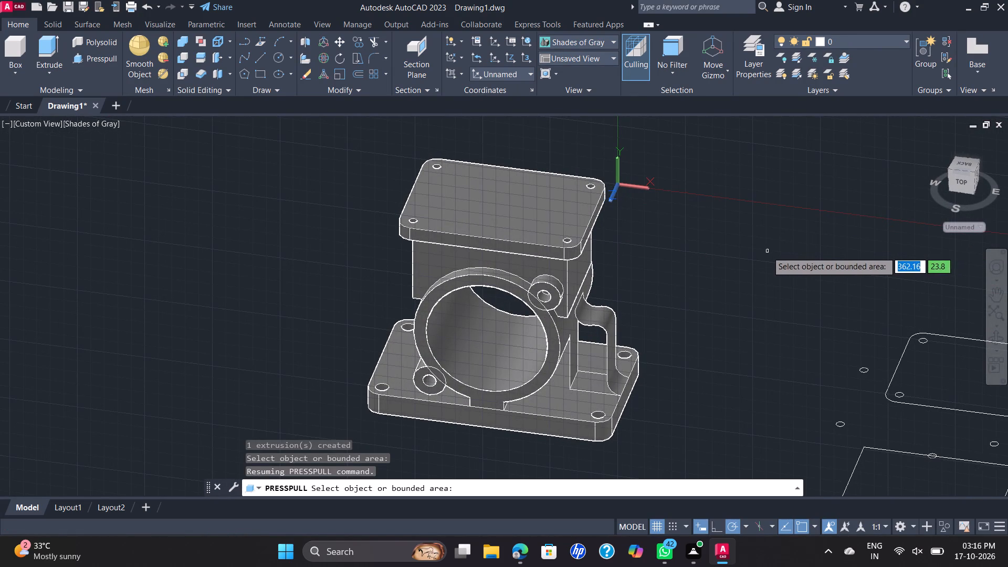
{"action": "key", "text": "Escape"}
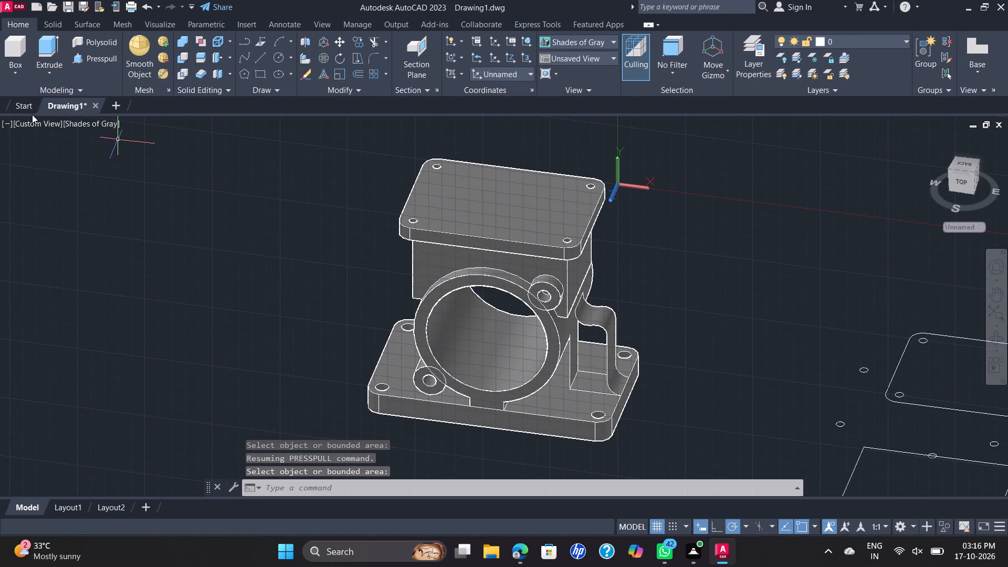
{"action": "left_click", "coordinate": [28, 121]}
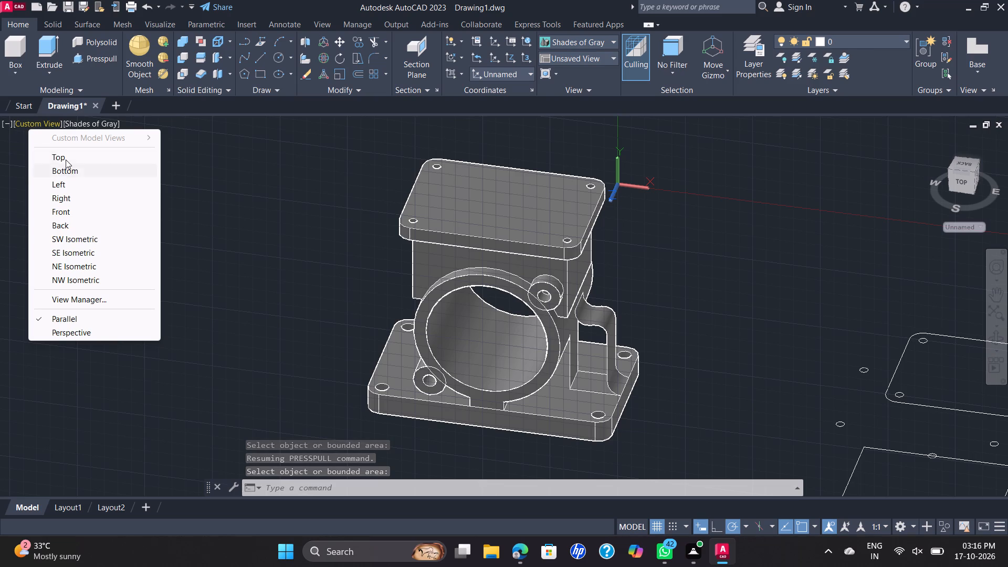
{"action": "left_click", "coordinate": [67, 157]}
{"action": "scroll", "coordinate": [280, 214], "scroll_direction": "up", "scroll_amount": 2}
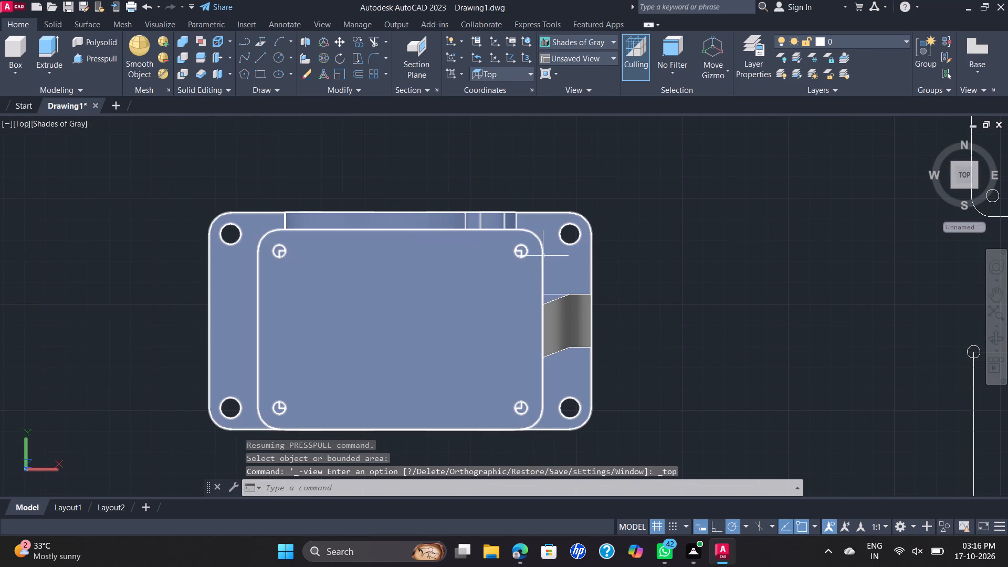
{"action": "scroll", "coordinate": [545, 256], "scroll_direction": "up", "scroll_amount": 2}
{"action": "scroll", "coordinate": [538, 253], "scroll_direction": "down", "scroll_amount": 2}
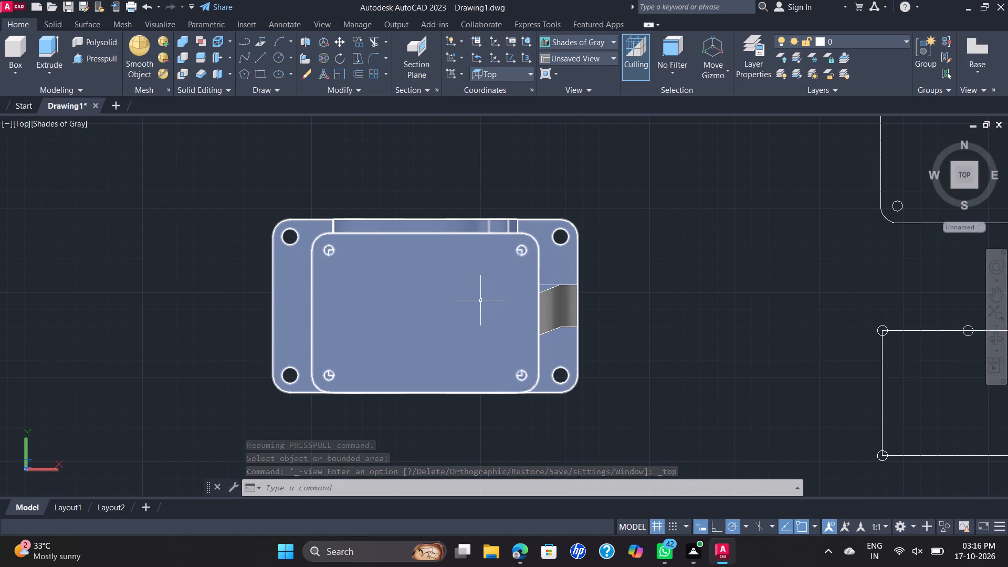
{"action": "scroll", "coordinate": [576, 291], "scroll_direction": "up", "scroll_amount": 1}
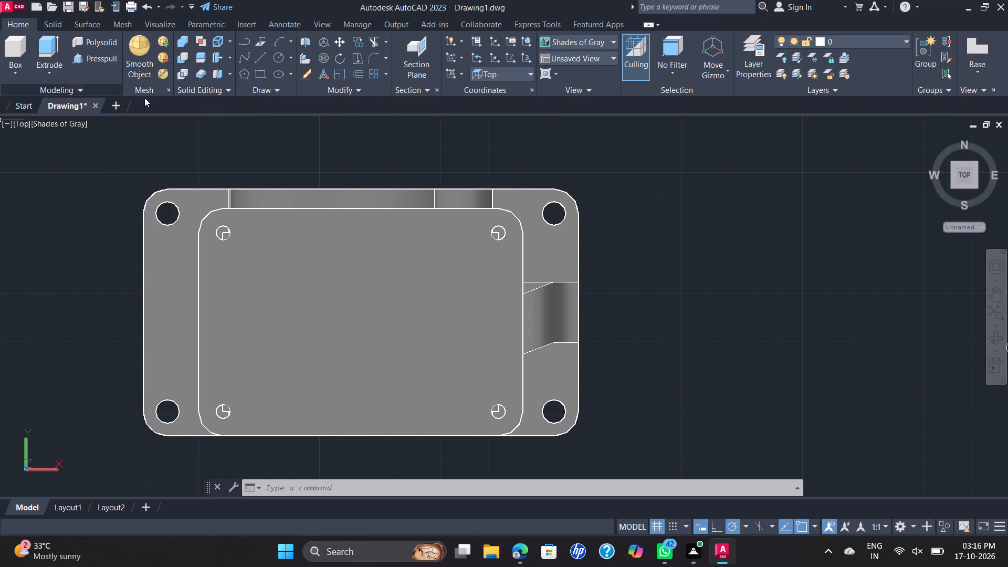
{"action": "left_click", "coordinate": [257, 80]}
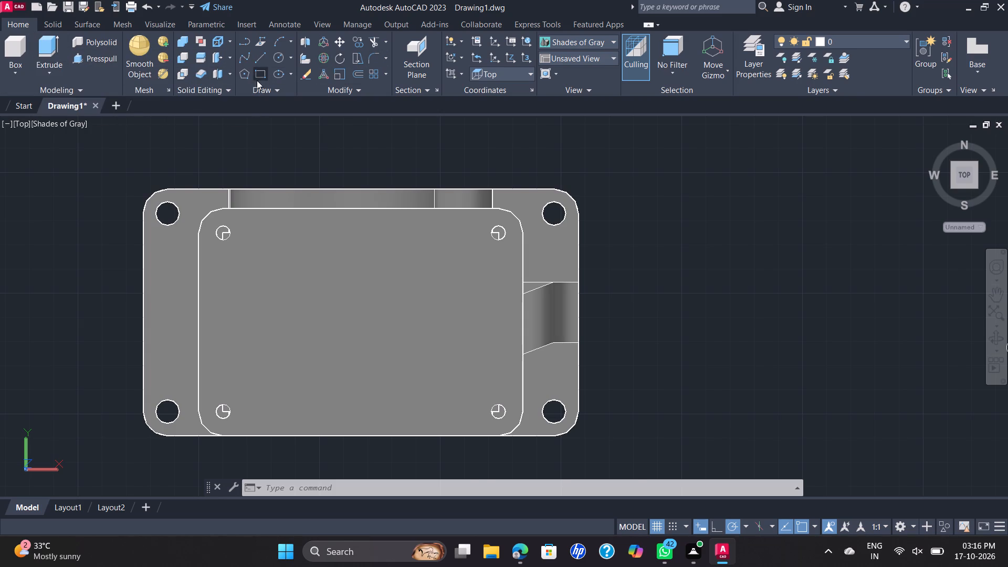
{"action": "left_click", "coordinate": [655, 301]}
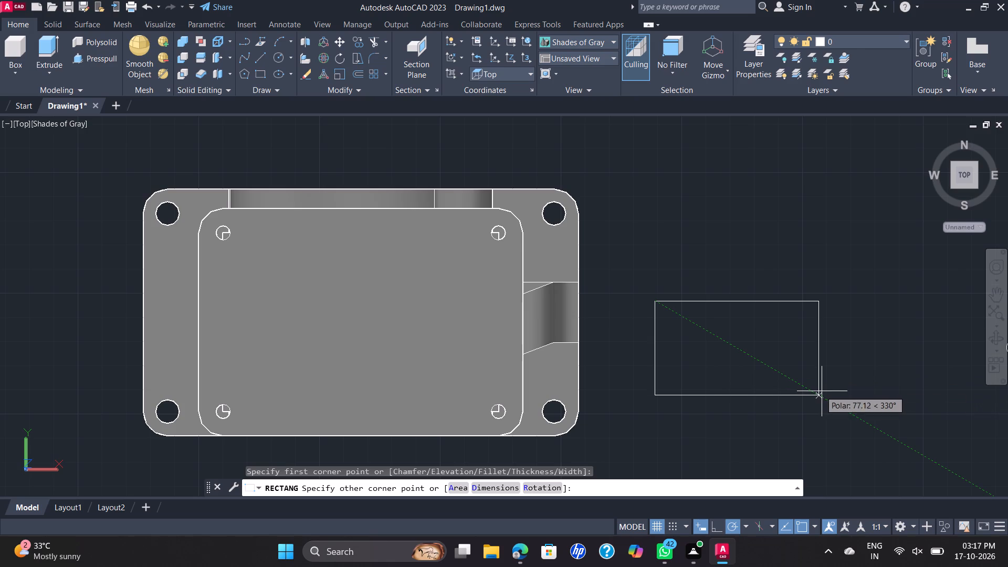
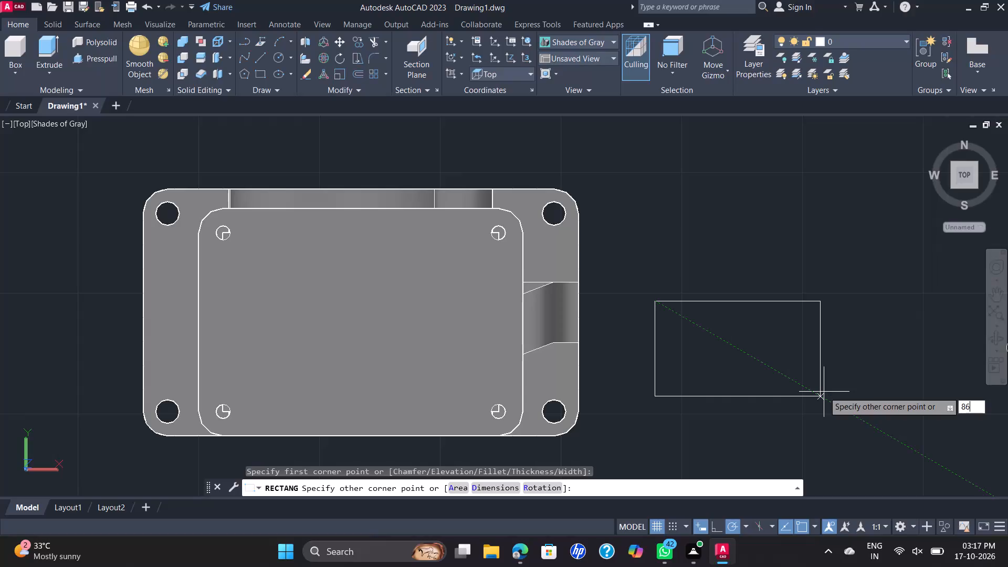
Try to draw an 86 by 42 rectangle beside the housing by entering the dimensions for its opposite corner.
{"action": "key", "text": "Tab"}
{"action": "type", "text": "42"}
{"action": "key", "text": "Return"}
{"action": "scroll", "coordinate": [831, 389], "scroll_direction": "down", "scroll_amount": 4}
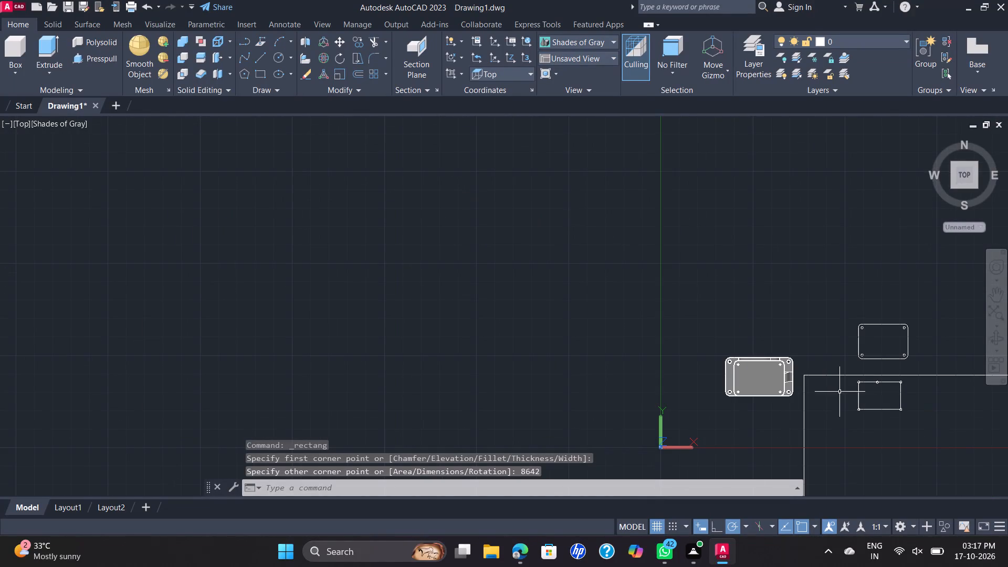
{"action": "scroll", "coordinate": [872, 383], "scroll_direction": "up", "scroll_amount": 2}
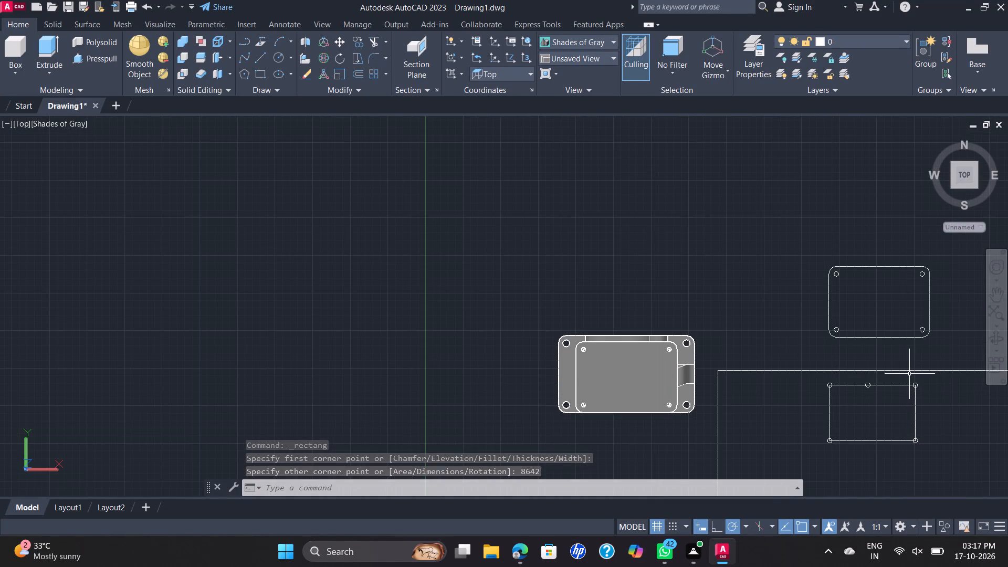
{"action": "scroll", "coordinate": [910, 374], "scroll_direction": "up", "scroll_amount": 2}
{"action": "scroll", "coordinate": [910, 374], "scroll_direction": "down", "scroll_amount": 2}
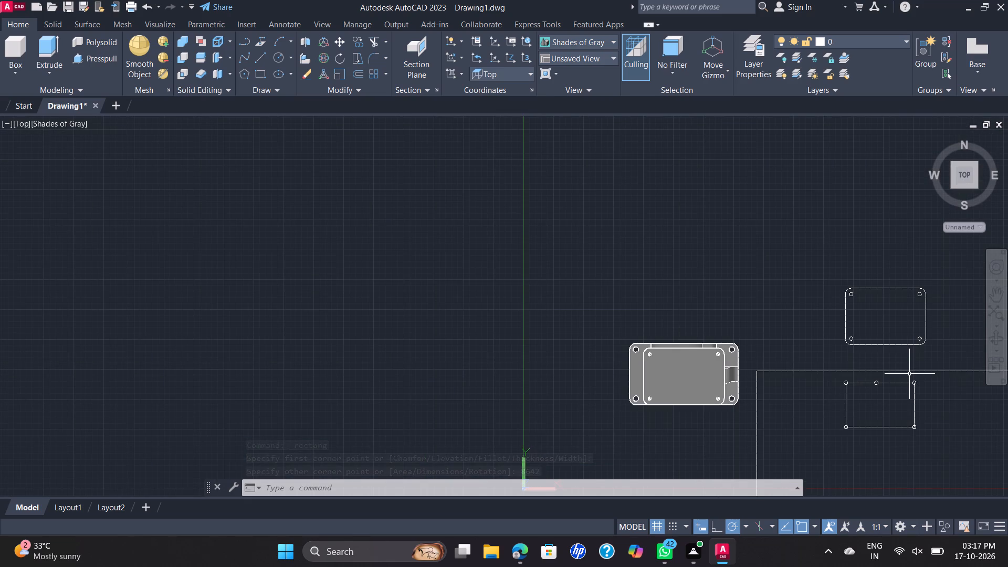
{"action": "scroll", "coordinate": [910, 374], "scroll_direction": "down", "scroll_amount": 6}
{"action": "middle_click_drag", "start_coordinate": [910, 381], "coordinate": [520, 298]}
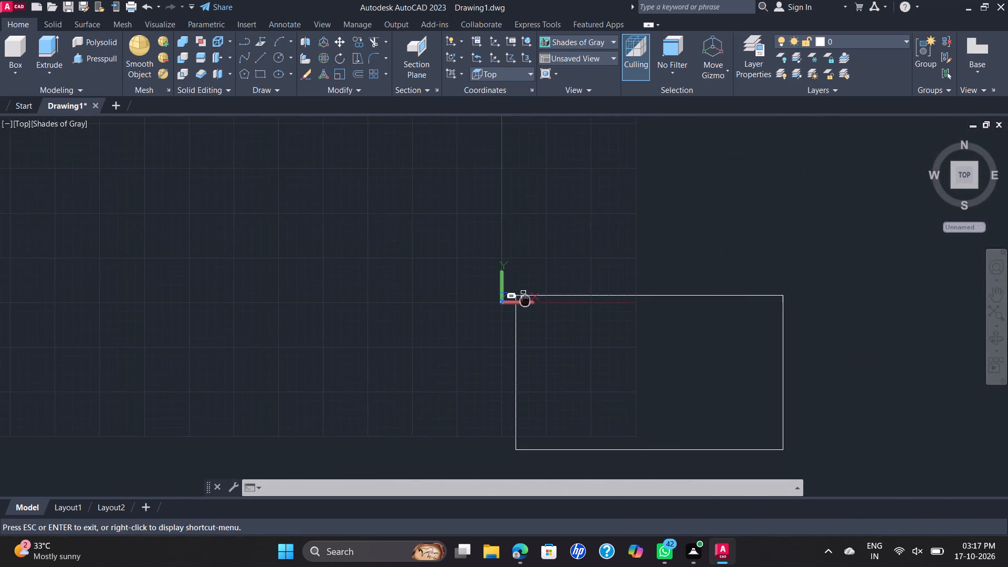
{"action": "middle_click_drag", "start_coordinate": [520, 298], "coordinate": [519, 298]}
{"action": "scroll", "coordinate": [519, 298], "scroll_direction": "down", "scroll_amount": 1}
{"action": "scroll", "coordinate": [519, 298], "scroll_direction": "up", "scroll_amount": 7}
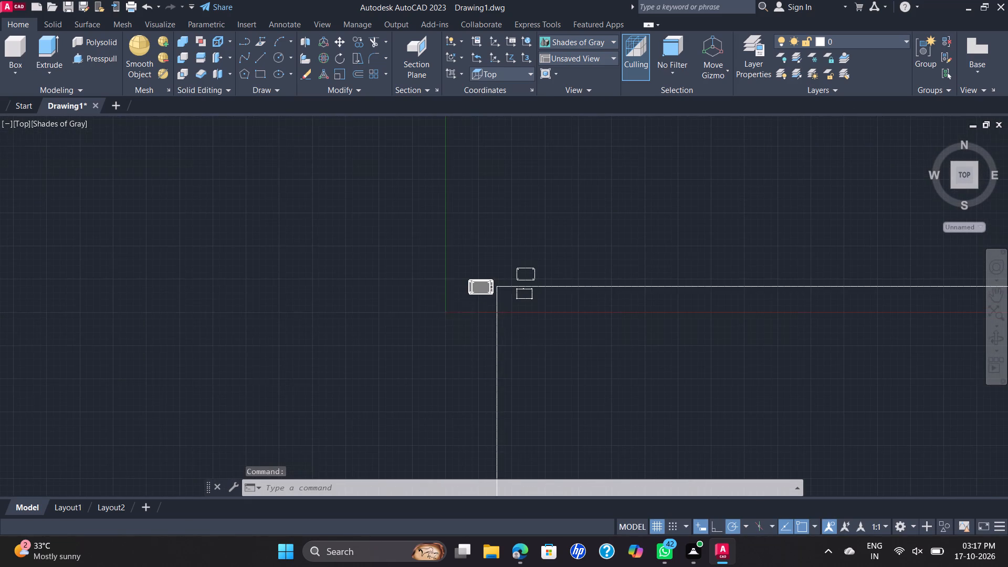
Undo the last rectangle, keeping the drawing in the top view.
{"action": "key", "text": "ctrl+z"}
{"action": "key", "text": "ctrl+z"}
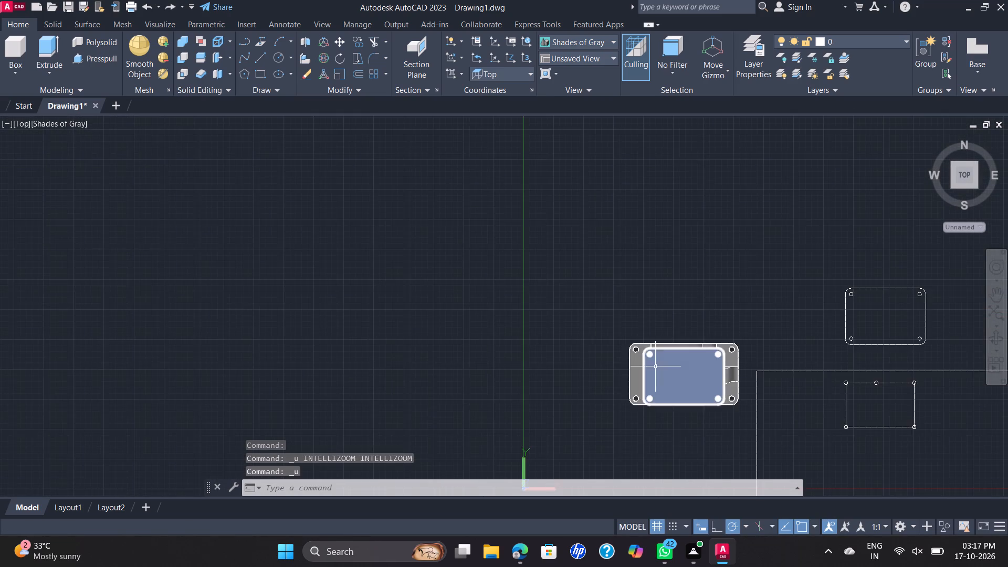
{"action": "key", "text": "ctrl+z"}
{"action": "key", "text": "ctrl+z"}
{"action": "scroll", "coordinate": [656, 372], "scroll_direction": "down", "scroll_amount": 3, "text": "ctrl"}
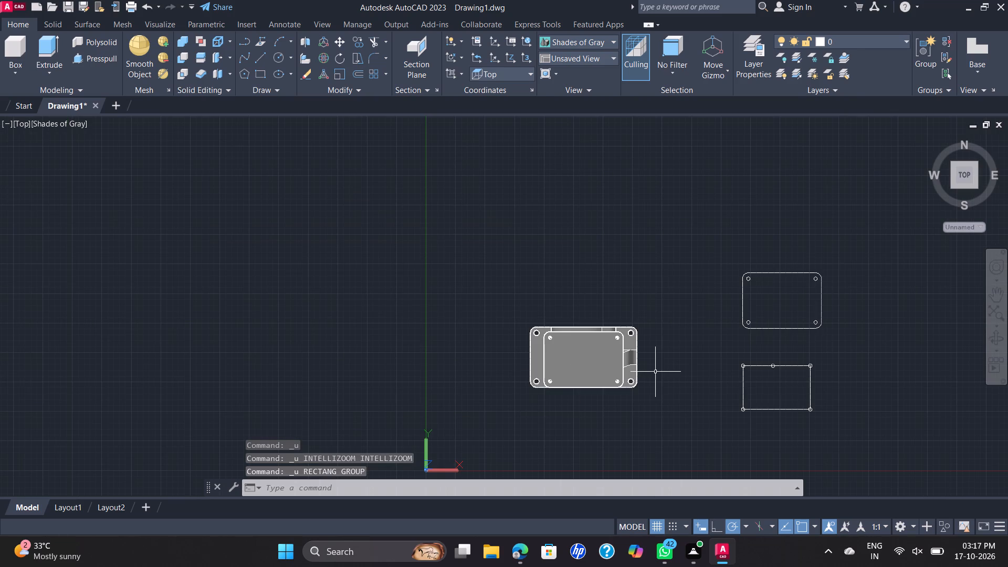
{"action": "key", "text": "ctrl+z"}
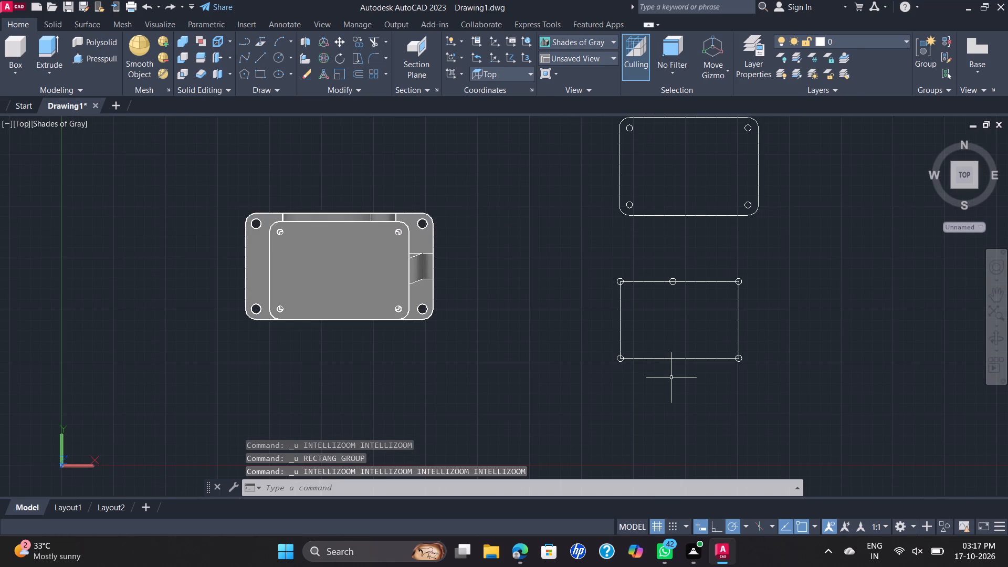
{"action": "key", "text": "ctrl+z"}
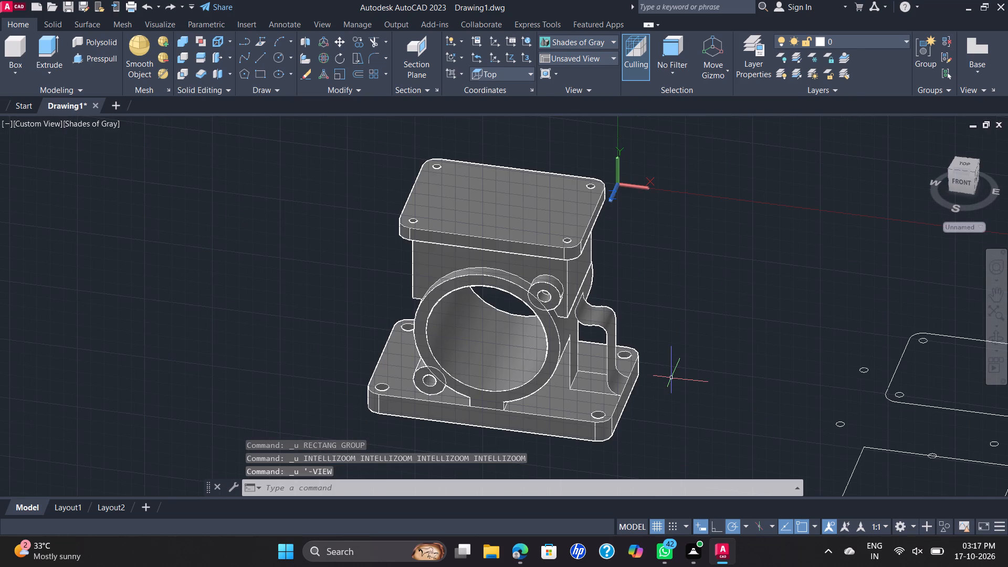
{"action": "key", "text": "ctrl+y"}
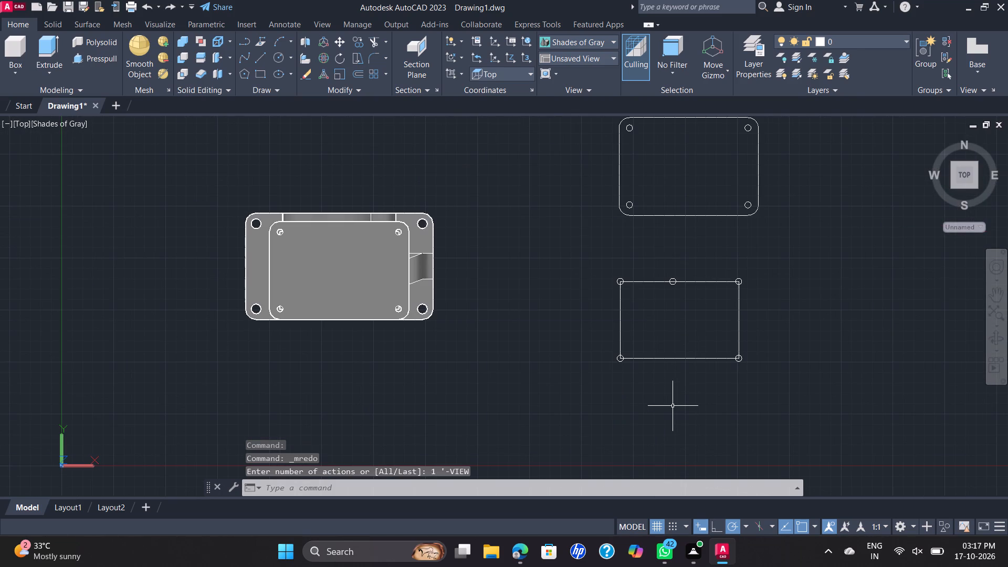
Erase the rounded plate outline and the rectangle outline with their small circles beside the housing.
{"action": "scroll", "coordinate": [638, 310], "scroll_direction": "down", "scroll_amount": 1}
{"action": "left_click", "coordinate": [571, 167]}
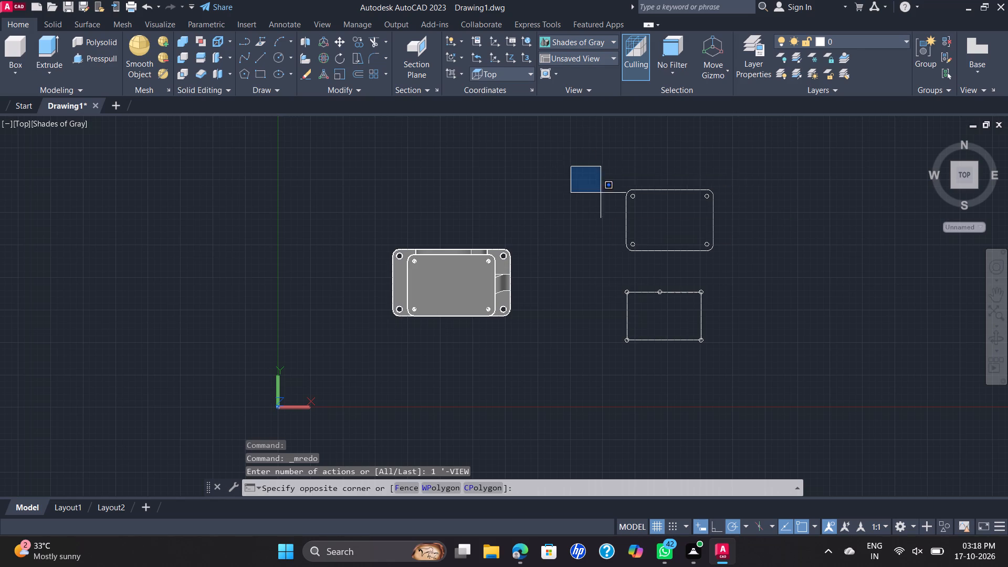
{"action": "left_click", "coordinate": [774, 409]}
{"action": "key", "text": "Delete"}
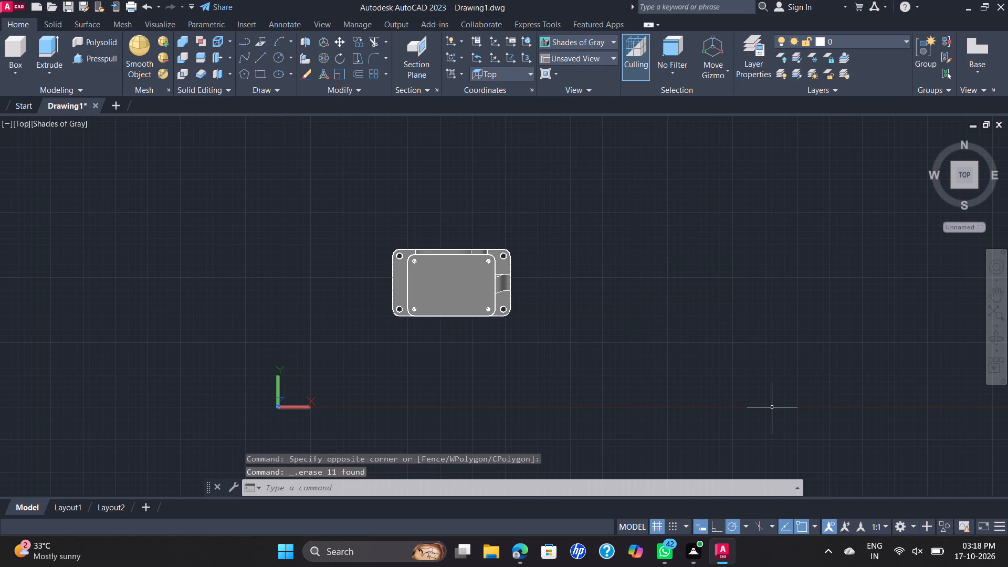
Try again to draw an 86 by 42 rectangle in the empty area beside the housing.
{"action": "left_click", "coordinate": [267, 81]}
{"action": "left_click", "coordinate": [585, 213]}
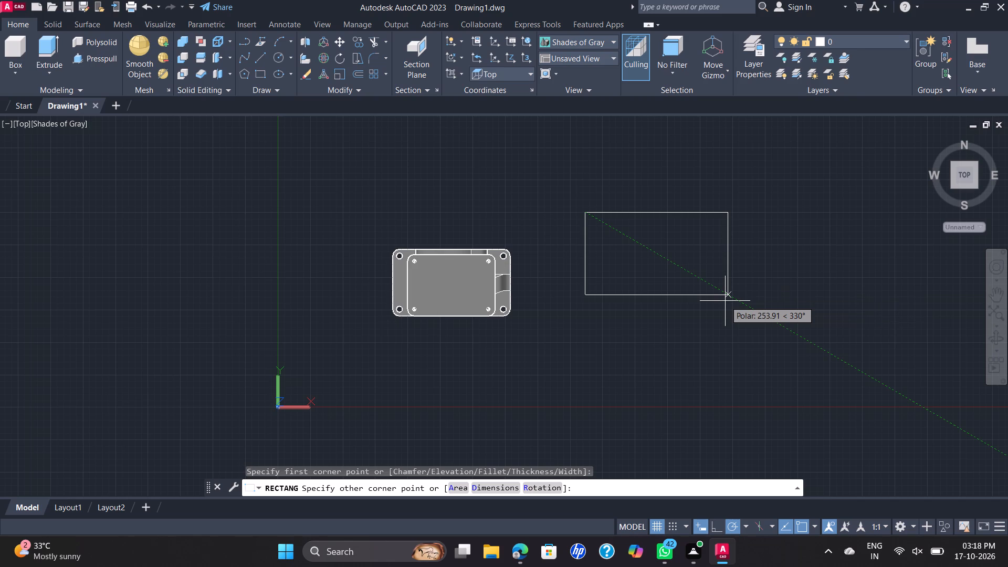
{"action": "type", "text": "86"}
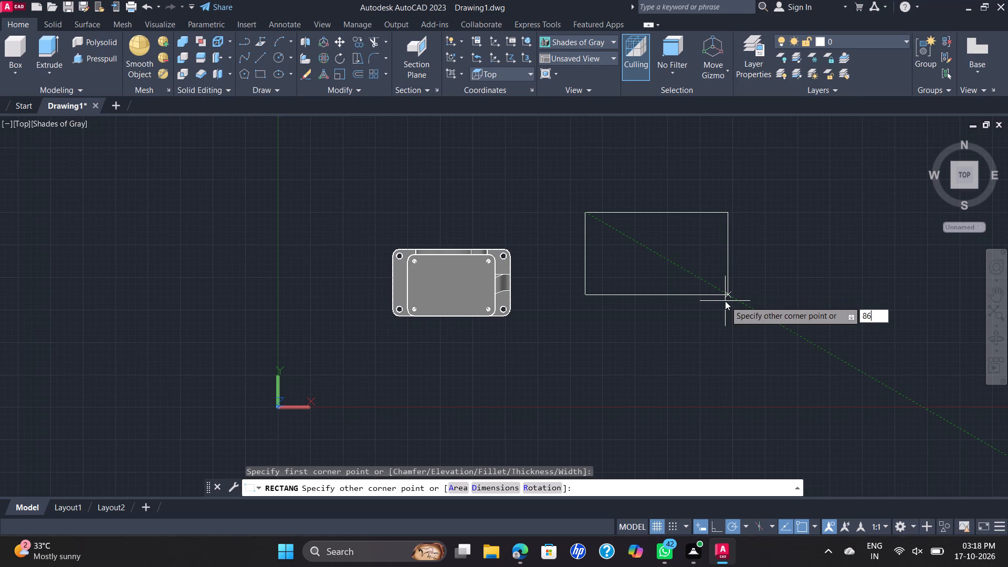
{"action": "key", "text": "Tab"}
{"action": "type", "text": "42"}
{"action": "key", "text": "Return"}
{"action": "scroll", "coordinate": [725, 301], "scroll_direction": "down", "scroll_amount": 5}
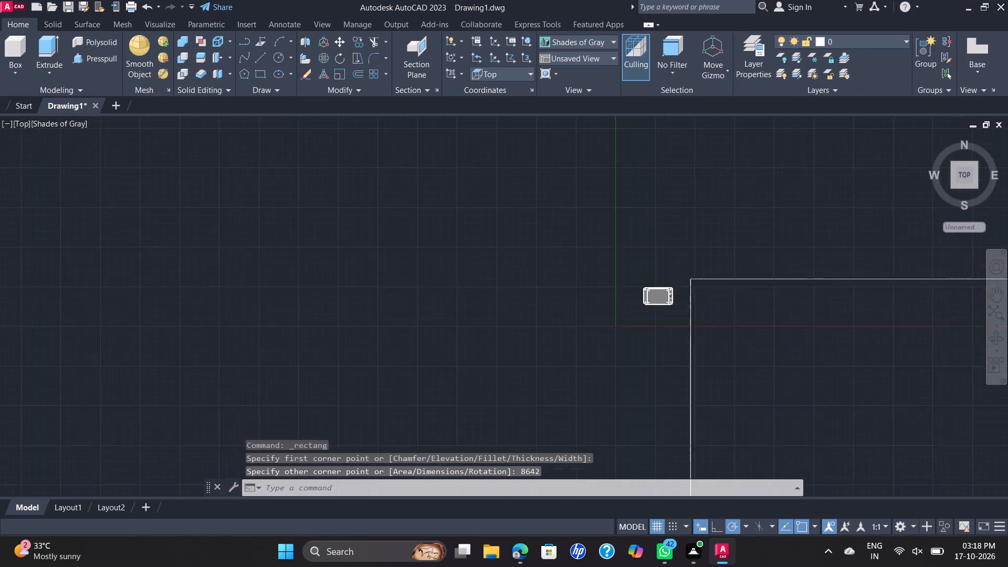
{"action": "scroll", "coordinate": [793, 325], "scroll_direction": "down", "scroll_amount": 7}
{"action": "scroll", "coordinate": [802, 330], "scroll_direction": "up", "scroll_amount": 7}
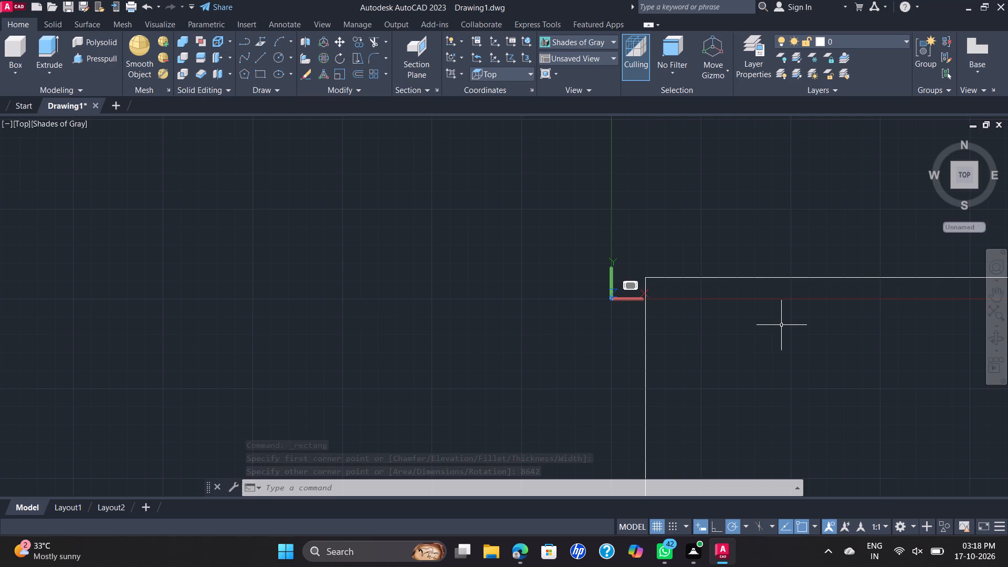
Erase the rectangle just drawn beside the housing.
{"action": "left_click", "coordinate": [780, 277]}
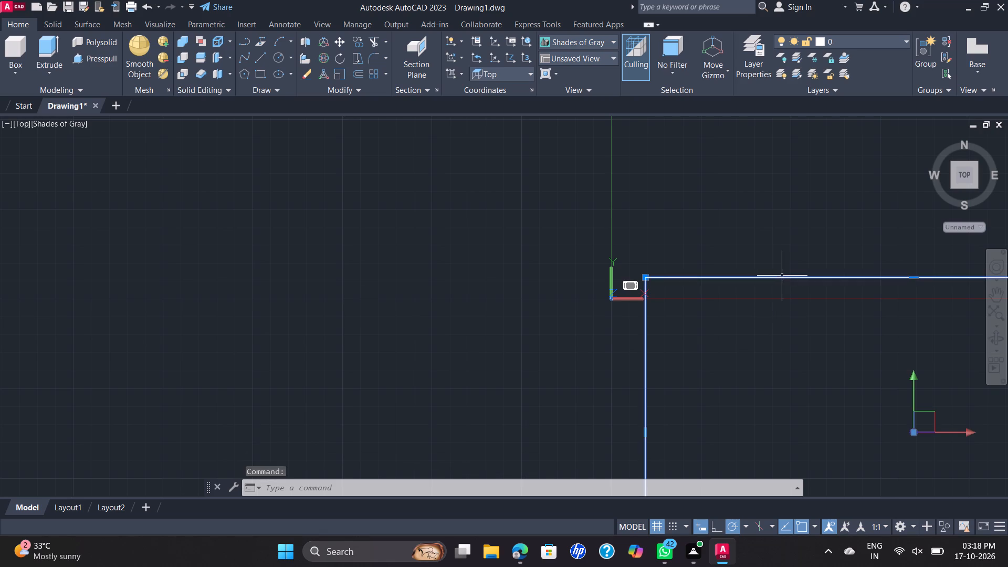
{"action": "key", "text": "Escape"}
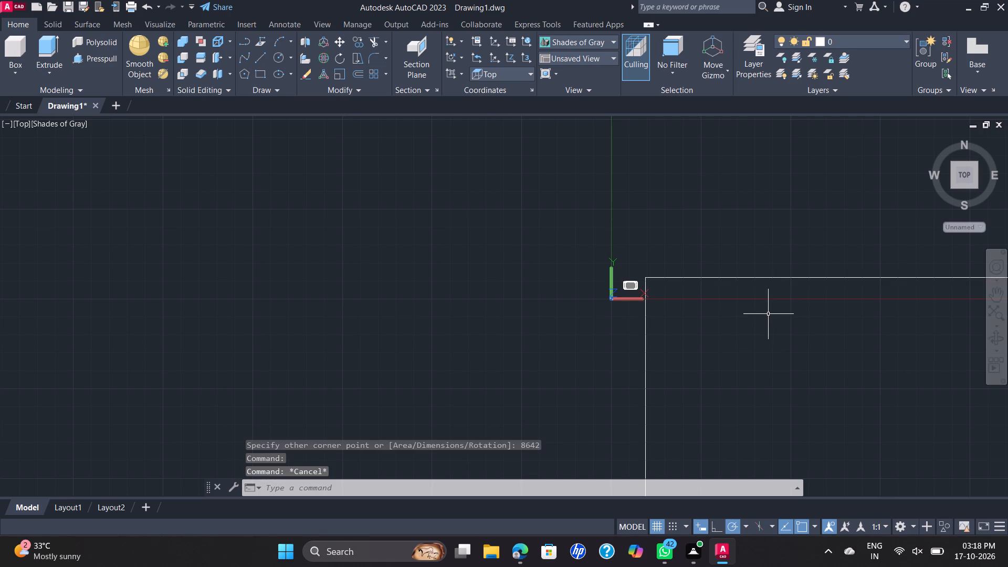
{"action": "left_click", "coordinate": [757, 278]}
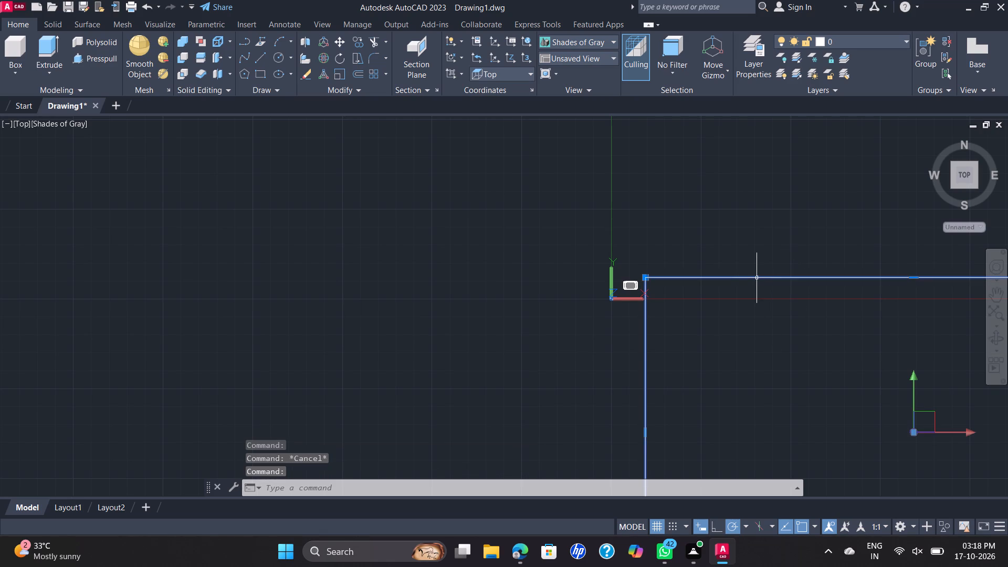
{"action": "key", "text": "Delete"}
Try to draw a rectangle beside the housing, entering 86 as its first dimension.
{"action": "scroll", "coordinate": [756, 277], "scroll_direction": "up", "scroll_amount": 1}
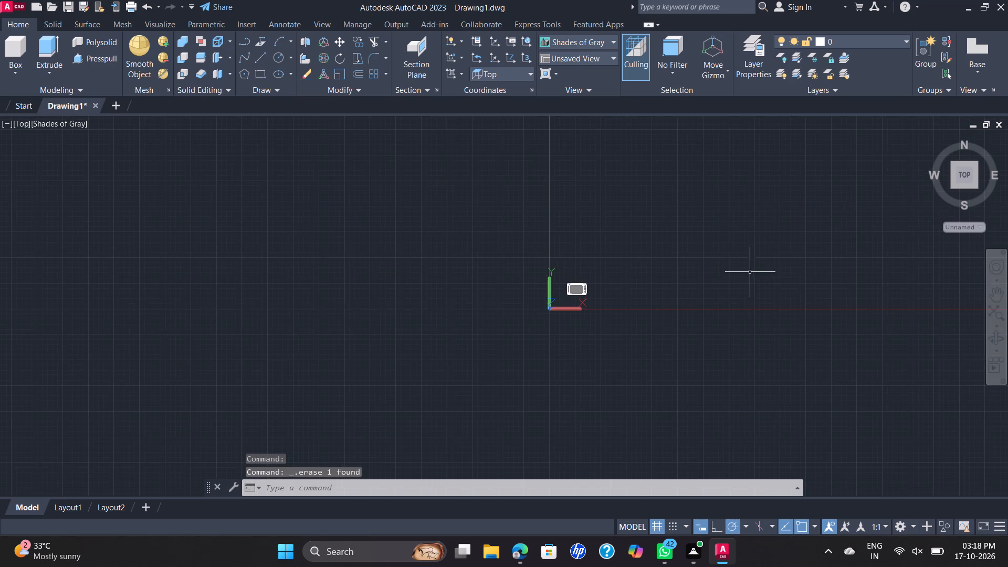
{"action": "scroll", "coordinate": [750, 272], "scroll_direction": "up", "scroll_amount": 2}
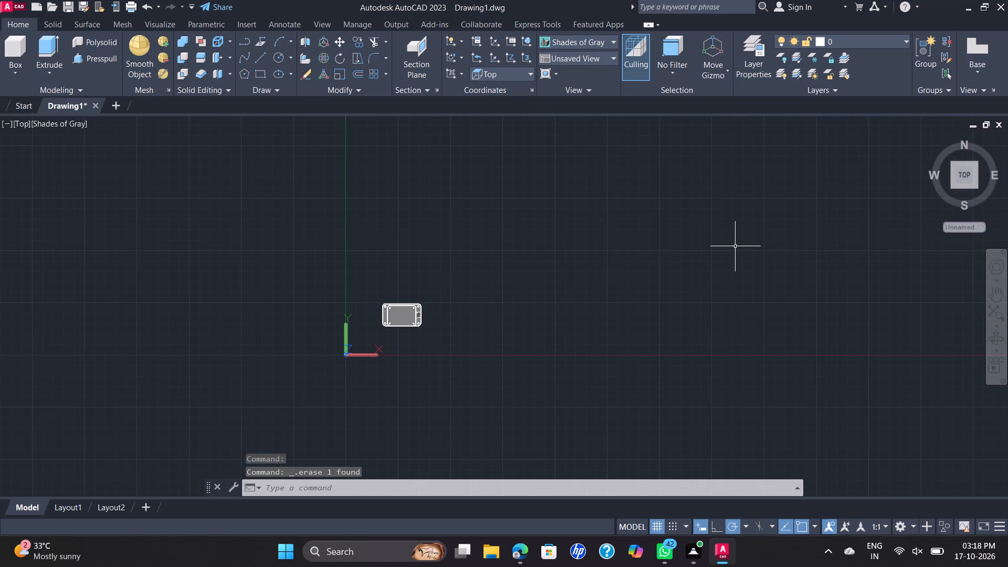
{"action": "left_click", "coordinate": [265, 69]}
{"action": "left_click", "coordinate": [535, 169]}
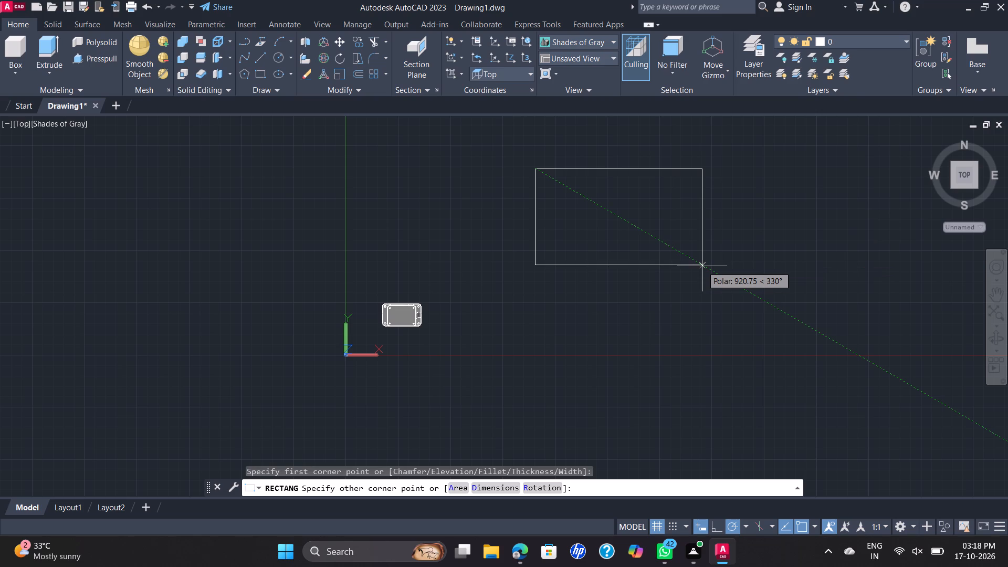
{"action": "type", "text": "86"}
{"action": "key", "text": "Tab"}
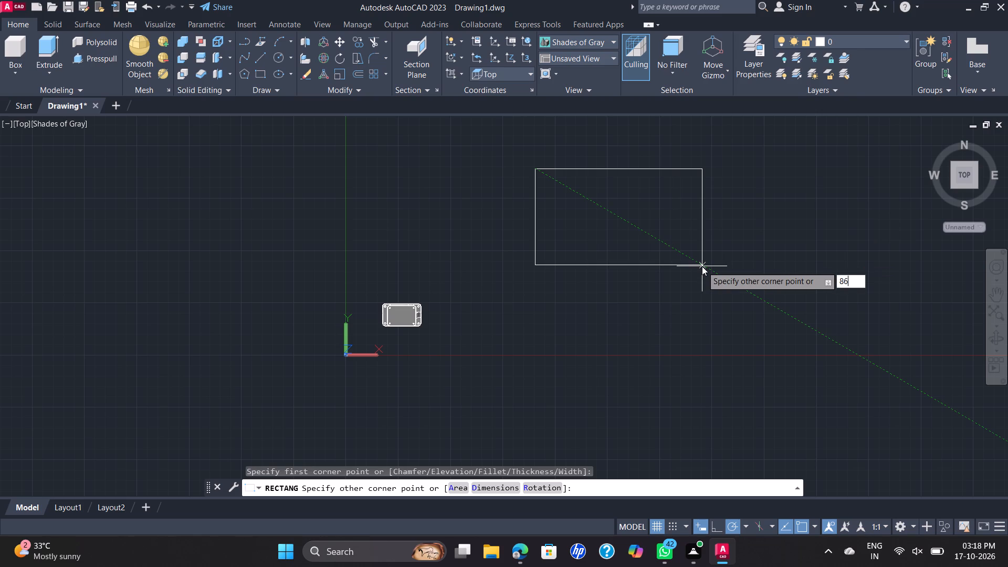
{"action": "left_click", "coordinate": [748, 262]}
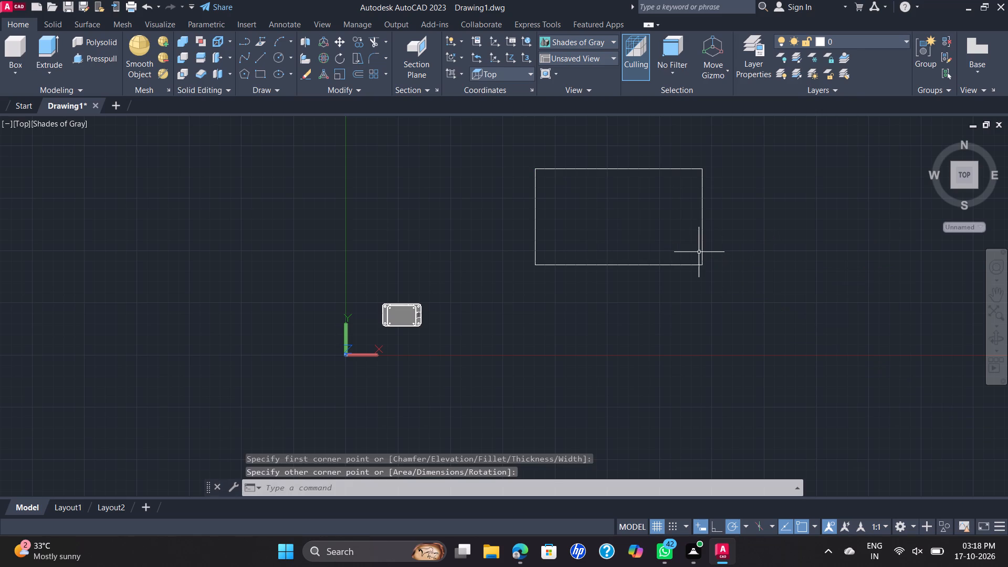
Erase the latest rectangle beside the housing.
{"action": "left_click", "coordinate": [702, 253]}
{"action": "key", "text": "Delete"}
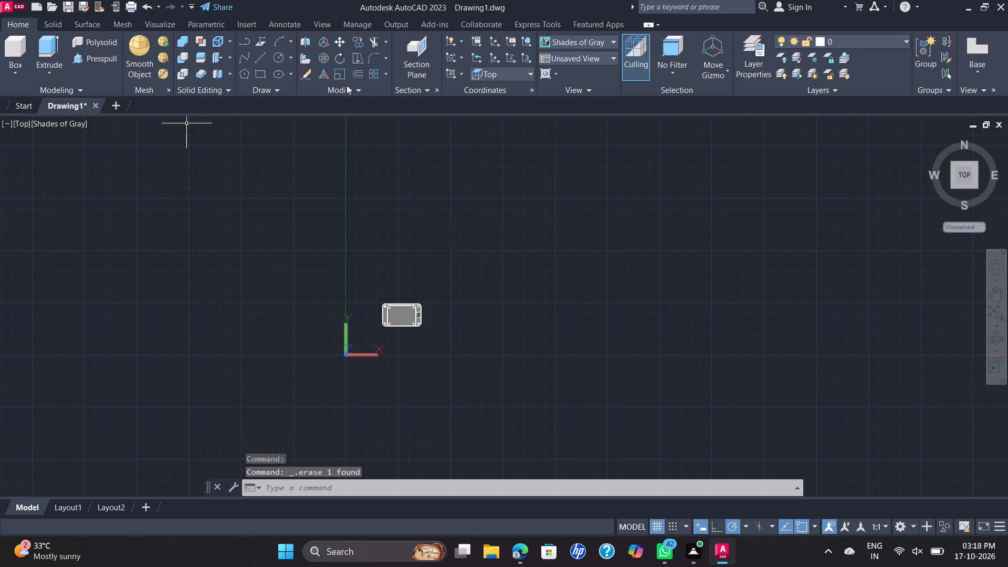
Draw a closed 86 by 42 rectangle from four lines in the empty area beside the housing.
{"action": "left_click", "coordinate": [262, 58]}
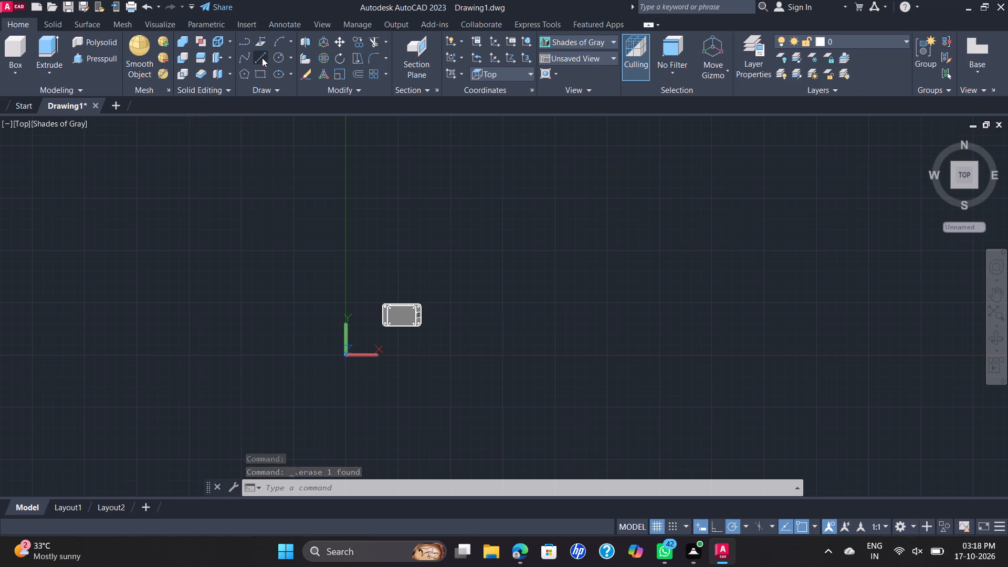
{"action": "left_click", "coordinate": [622, 251]}
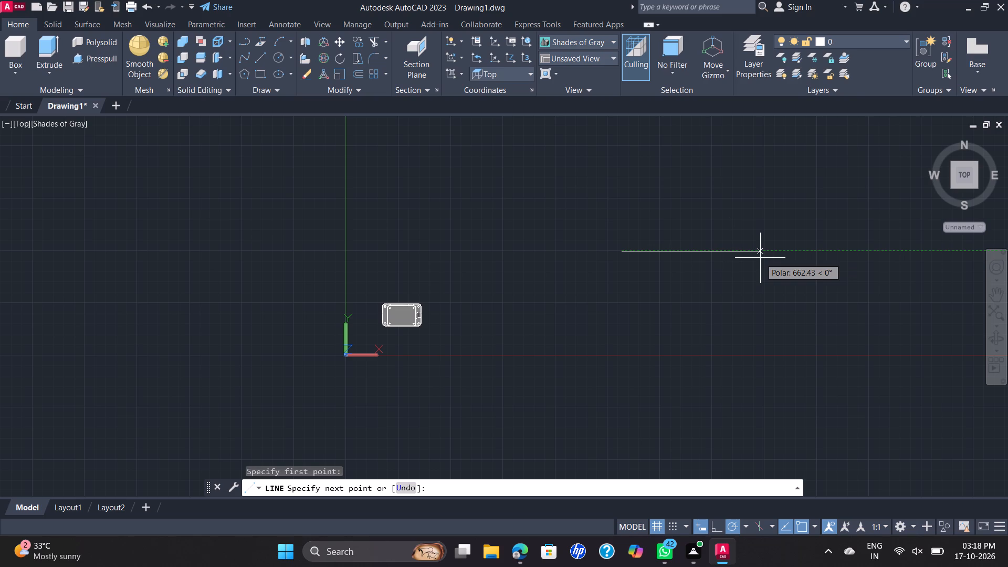
{"action": "type", "text": "86"}
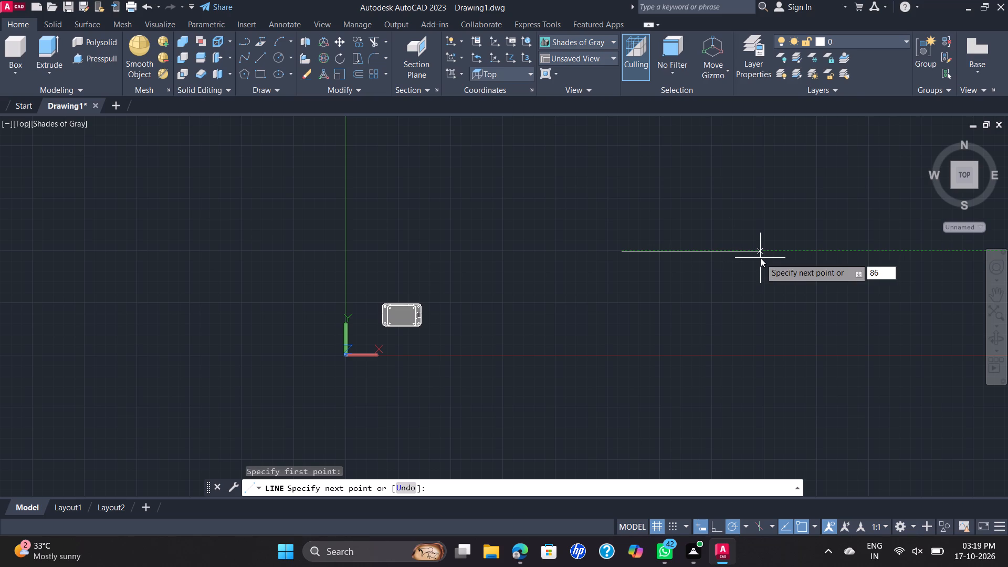
{"action": "key", "text": "Return"}
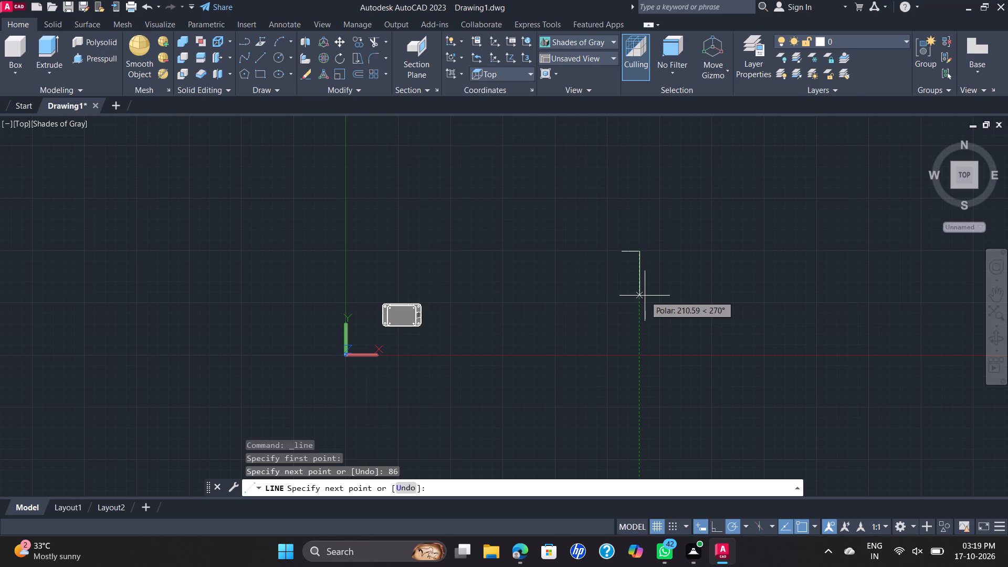
{"action": "type", "text": "42"}
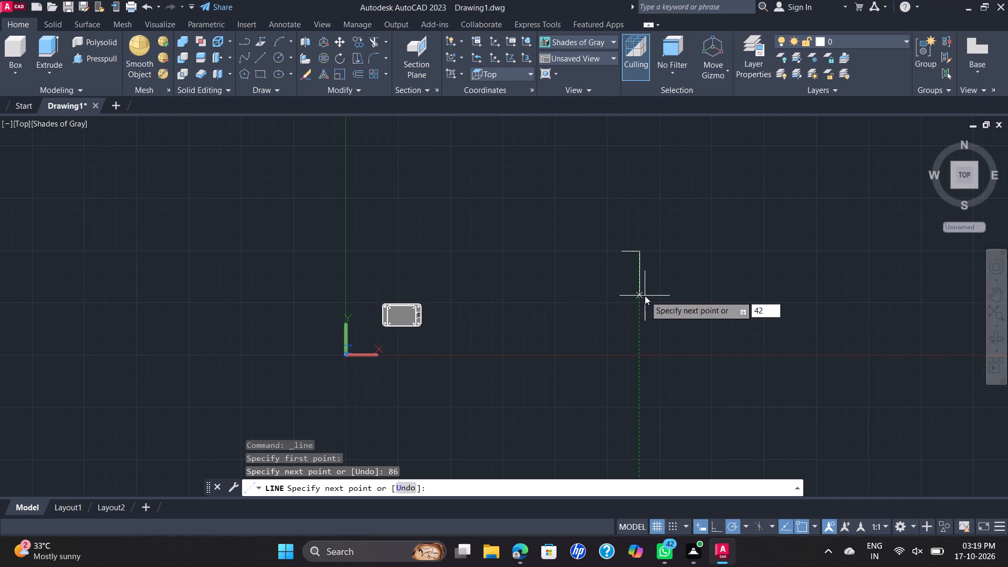
{"action": "key", "text": "Return"}
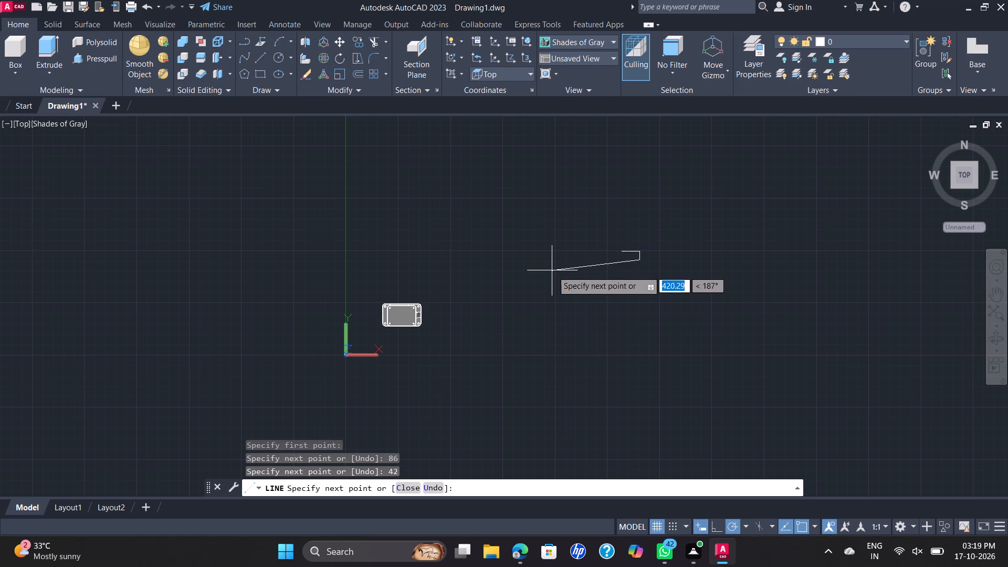
{"action": "type", "text": "86"}
{"action": "key", "text": "Return"}
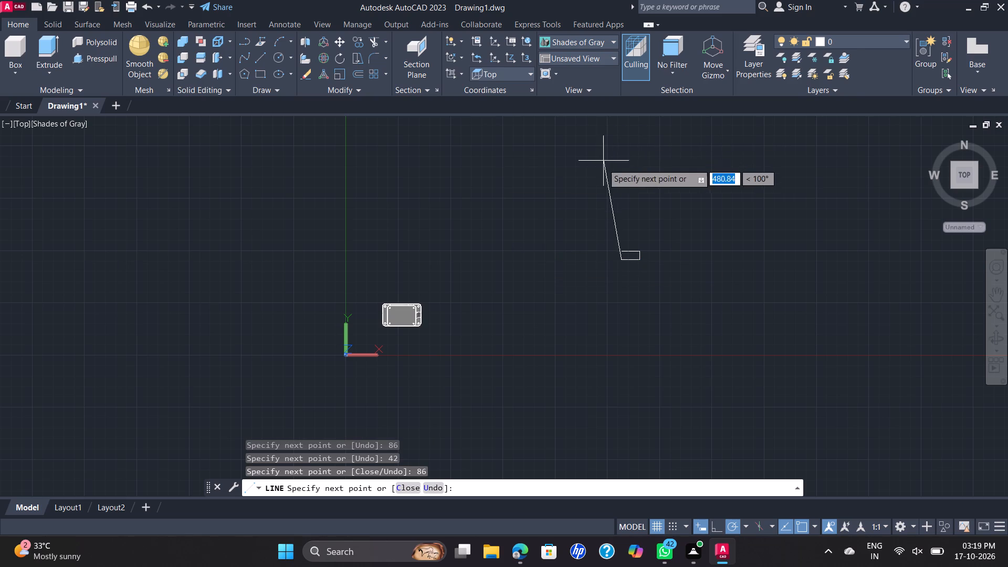
{"action": "scroll", "coordinate": [618, 223], "scroll_direction": "up", "scroll_amount": 3}
{"action": "scroll", "coordinate": [634, 303], "scroll_direction": "up", "scroll_amount": 2}
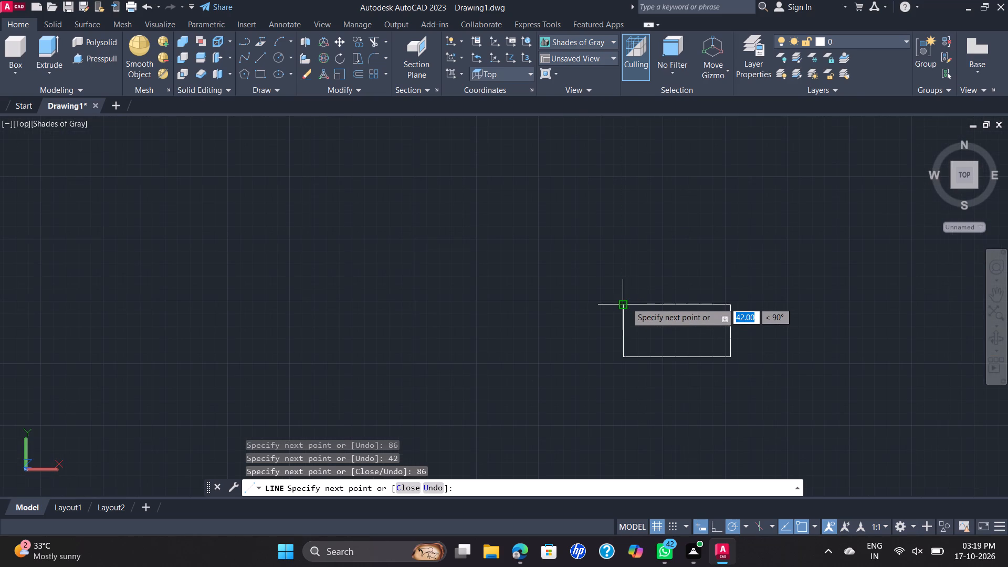
{"action": "scroll", "coordinate": [628, 303], "scroll_direction": "up", "scroll_amount": 2}
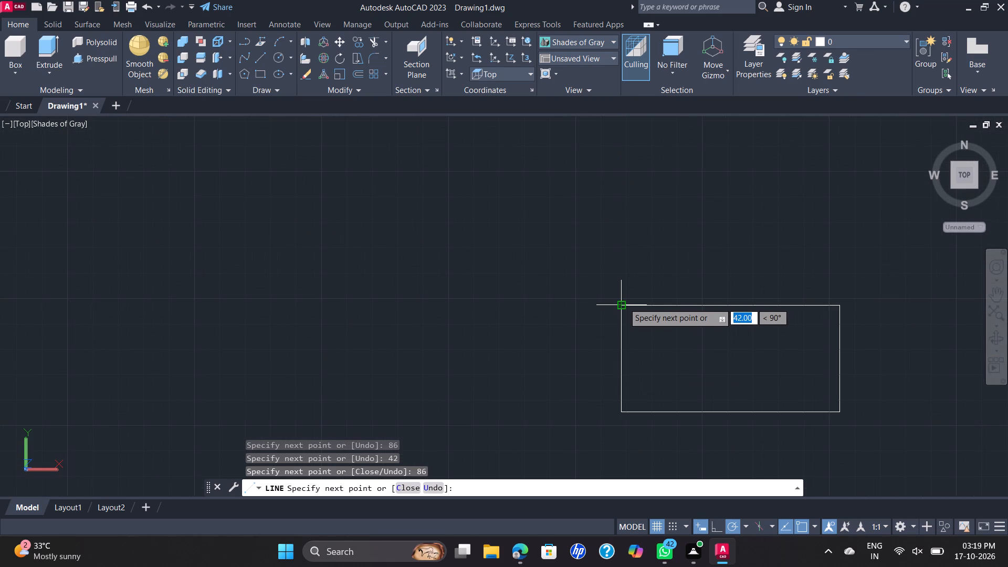
{"action": "left_click", "coordinate": [624, 303]}
{"action": "key", "text": "Escape"}
Join the four lines of the new rectangle into a single polyline.
{"action": "left_click_drag", "start_coordinate": [601, 207], "coordinate": [589, 205]}
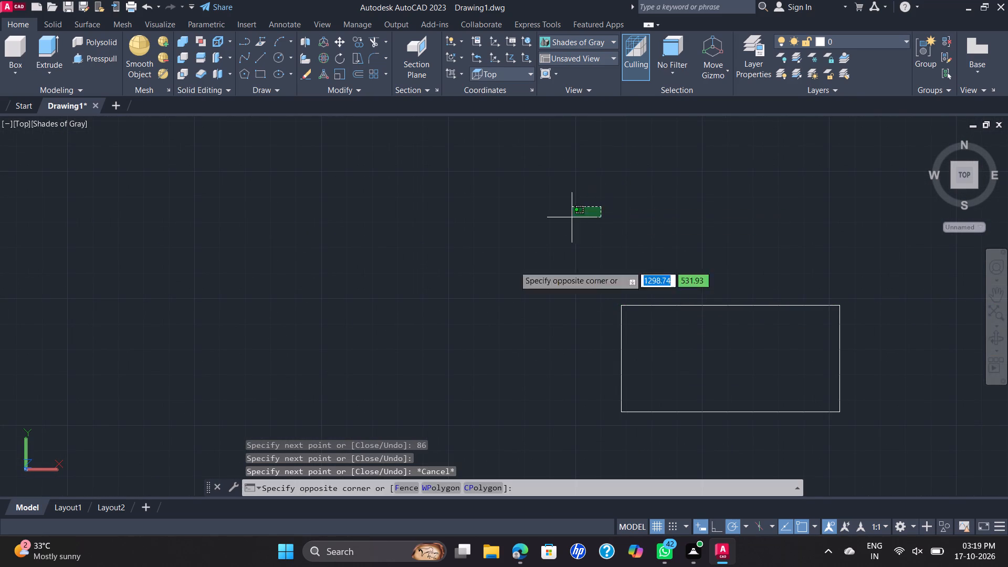
{"action": "left_click", "coordinate": [932, 450]}
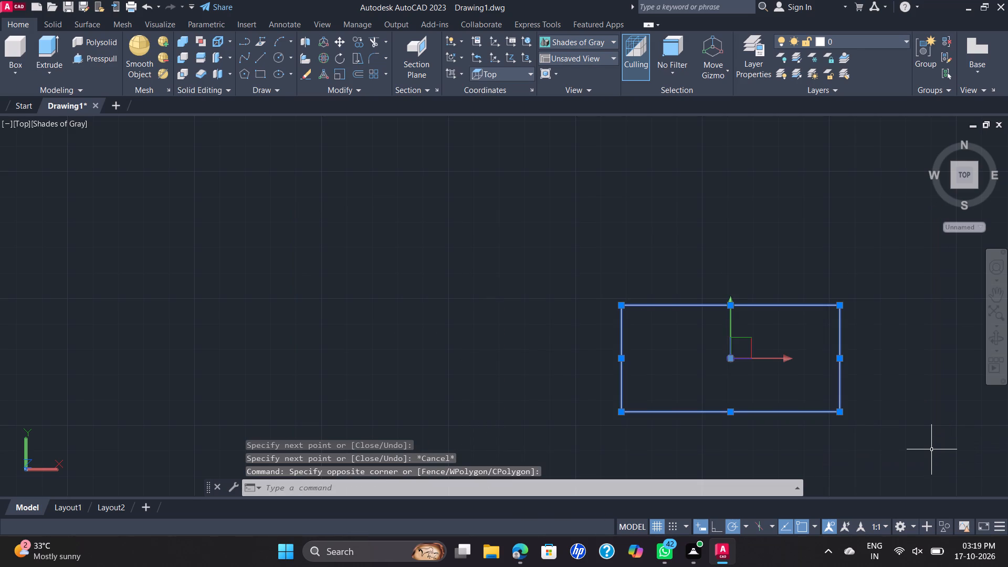
{"action": "key", "text": "j"}
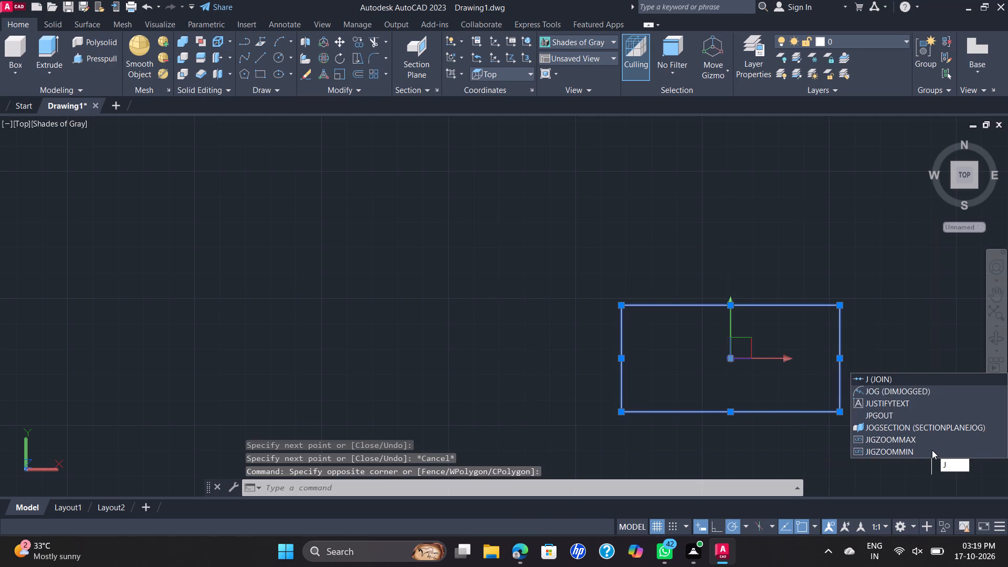
{"action": "key", "text": "Return"}
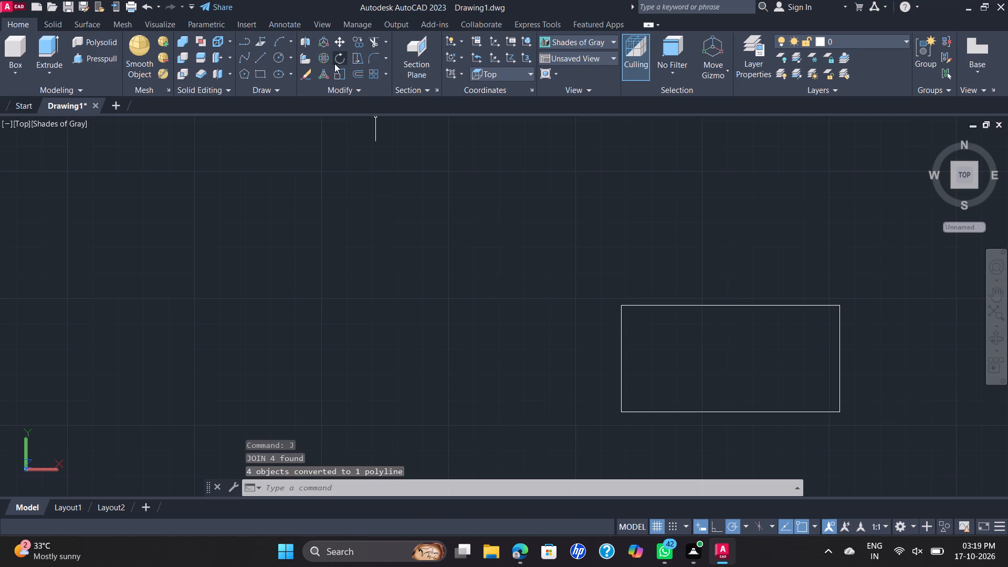
Fillet the rectangle's upper-left corner with a radius of 12.
{"action": "left_click", "coordinate": [369, 55]}
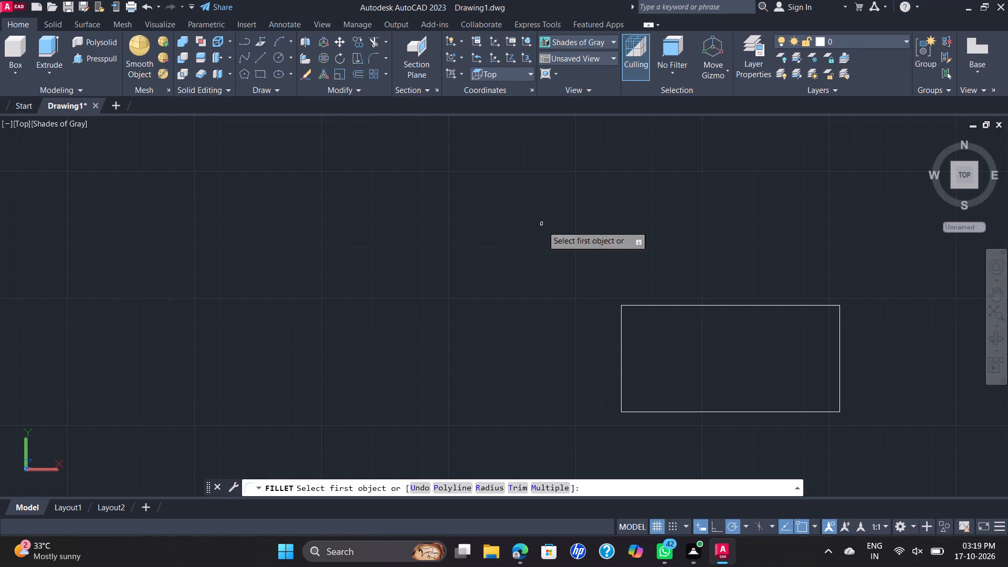
{"action": "left_click", "coordinate": [620, 330]}
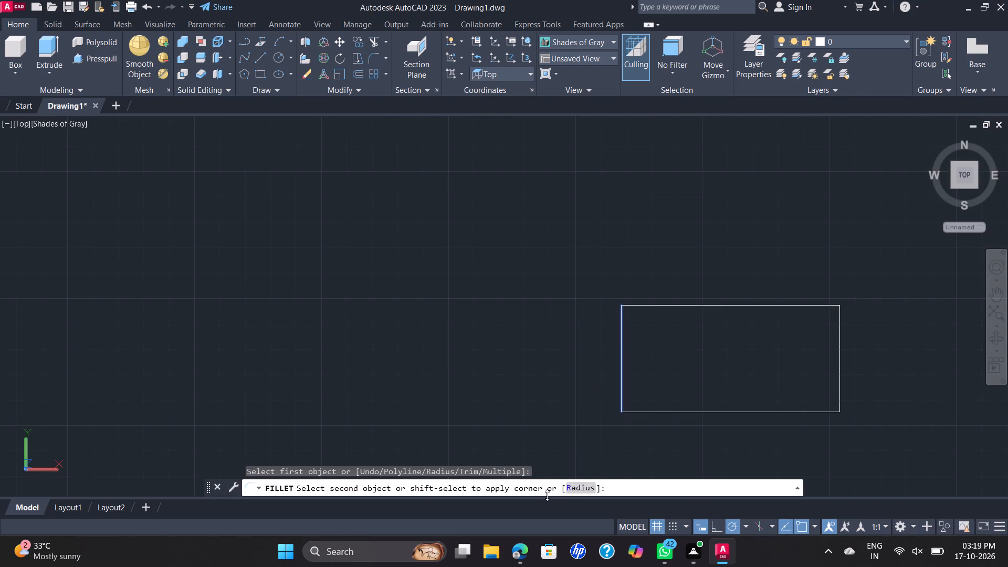
{"action": "left_click", "coordinate": [572, 489]}
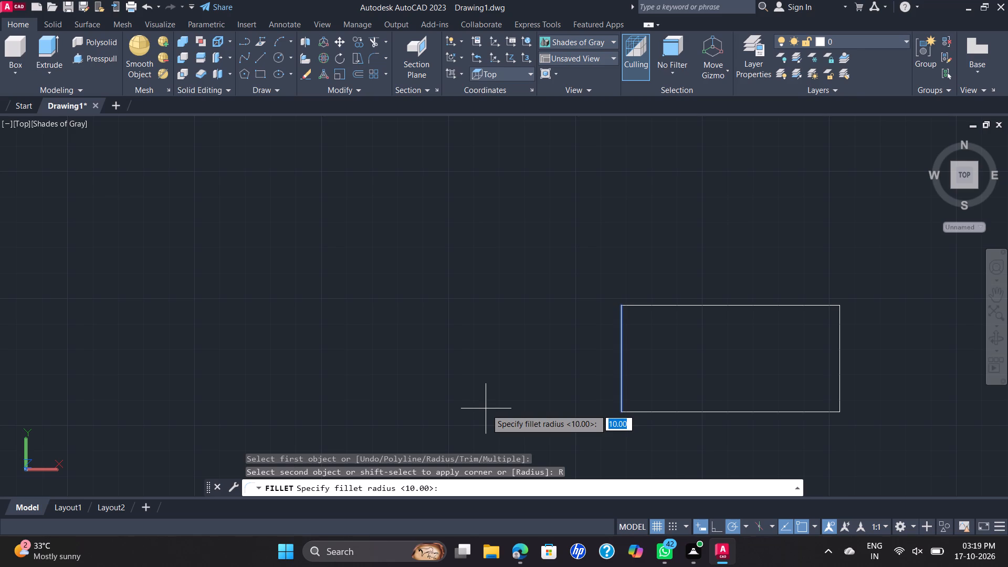
{"action": "type", "text": "12"}
{"action": "key", "text": "Return"}
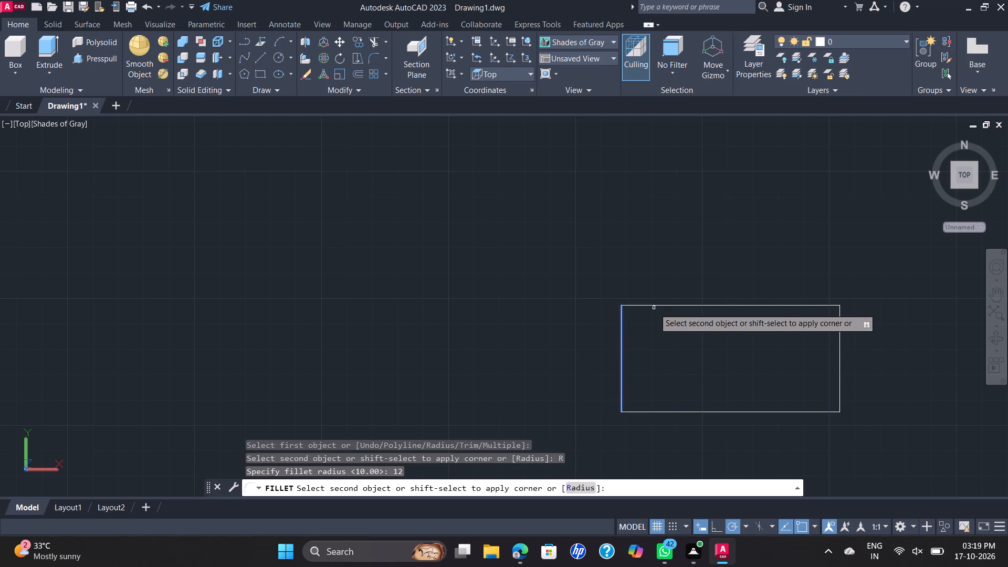
{"action": "left_click", "coordinate": [670, 306]}
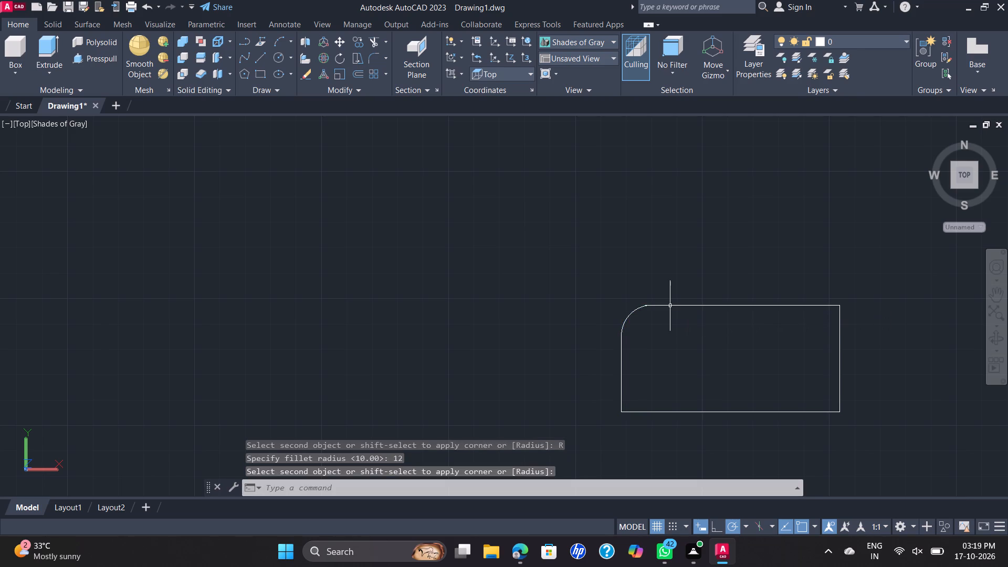
Fillet the rectangle's remaining three corners with the same radius of 12.
{"action": "key", "text": "space"}
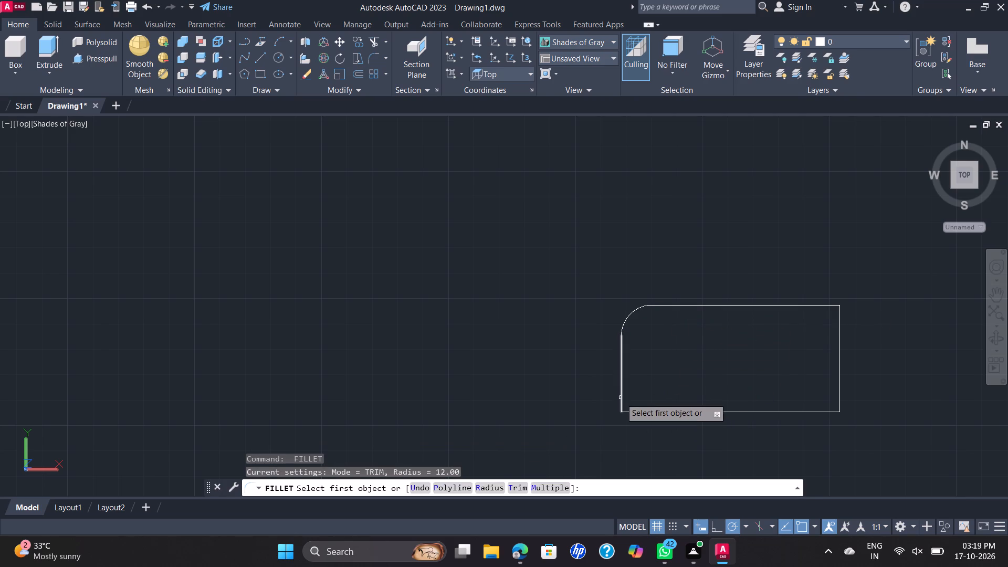
{"action": "left_click", "coordinate": [621, 398]}
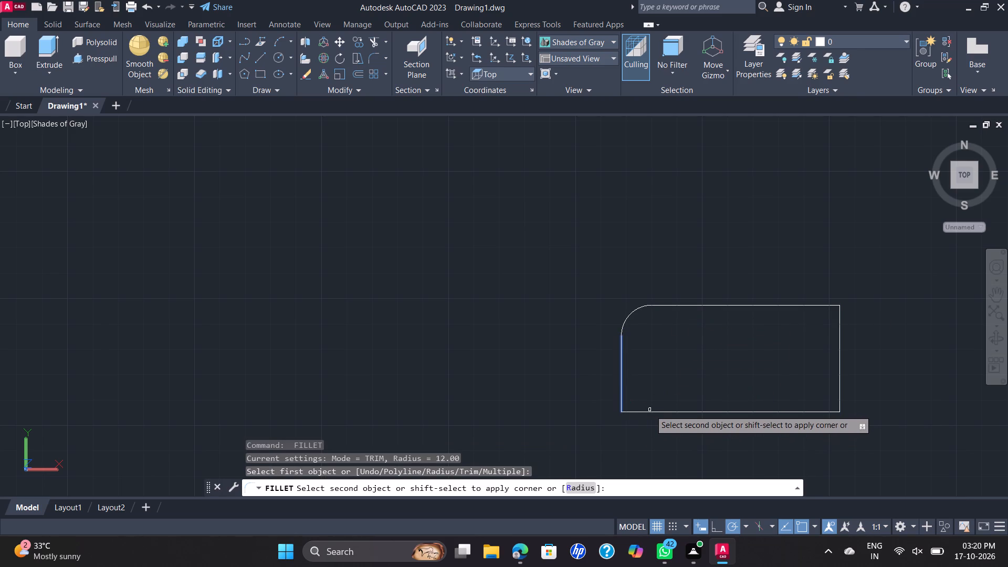
{"action": "left_click", "coordinate": [650, 412]}
{"action": "key", "text": "space"}
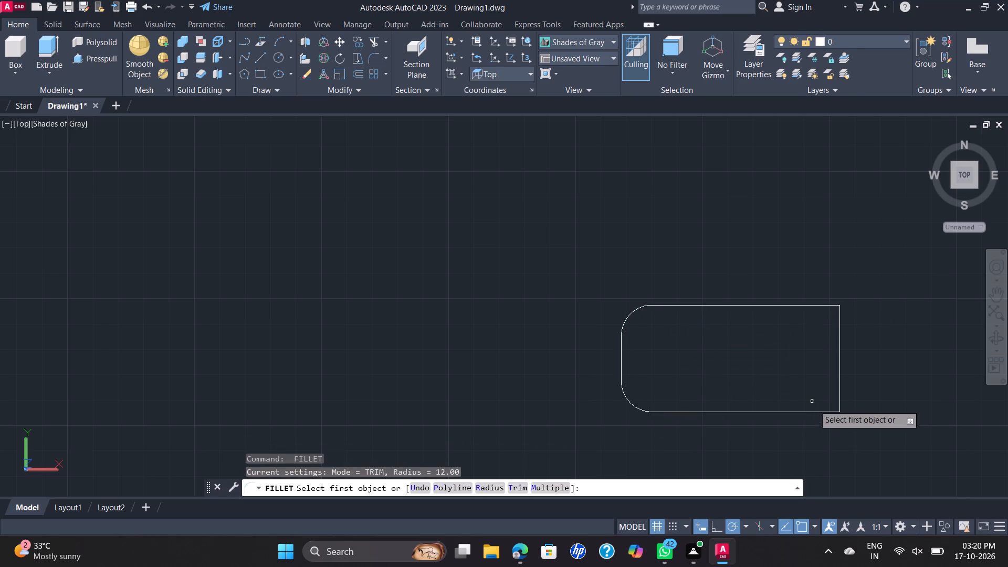
{"action": "left_click", "coordinate": [818, 411]}
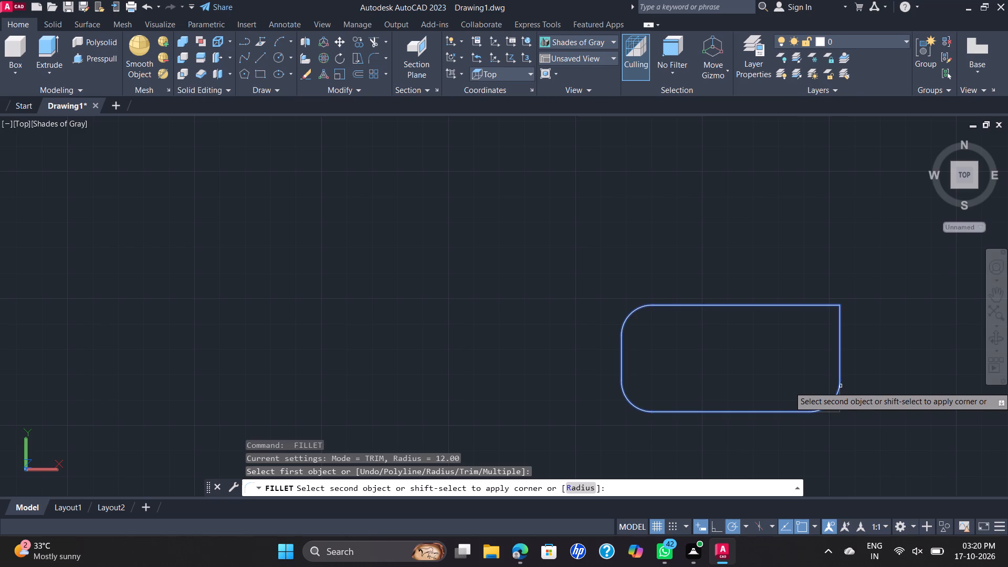
{"action": "left_click", "coordinate": [842, 386]}
{"action": "key", "text": "space"}
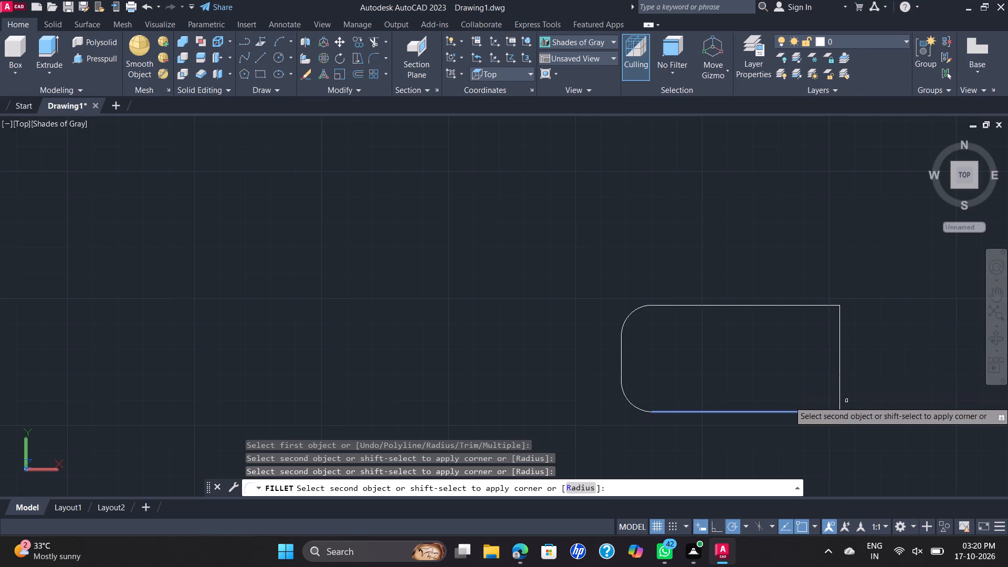
{"action": "left_click", "coordinate": [839, 393]}
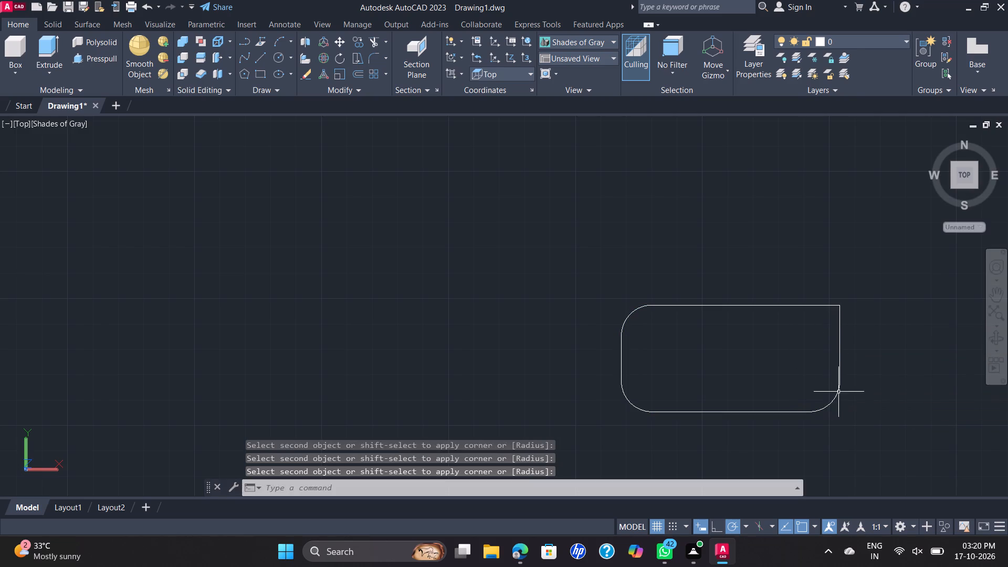
{"action": "key", "text": "space"}
{"action": "left_click", "coordinate": [796, 306]}
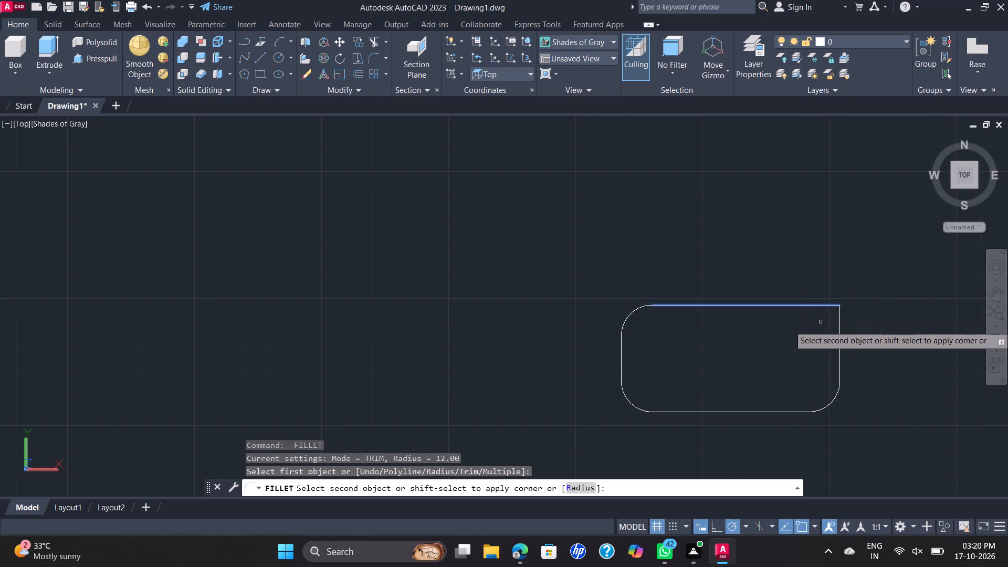
{"action": "left_click", "coordinate": [841, 333]}
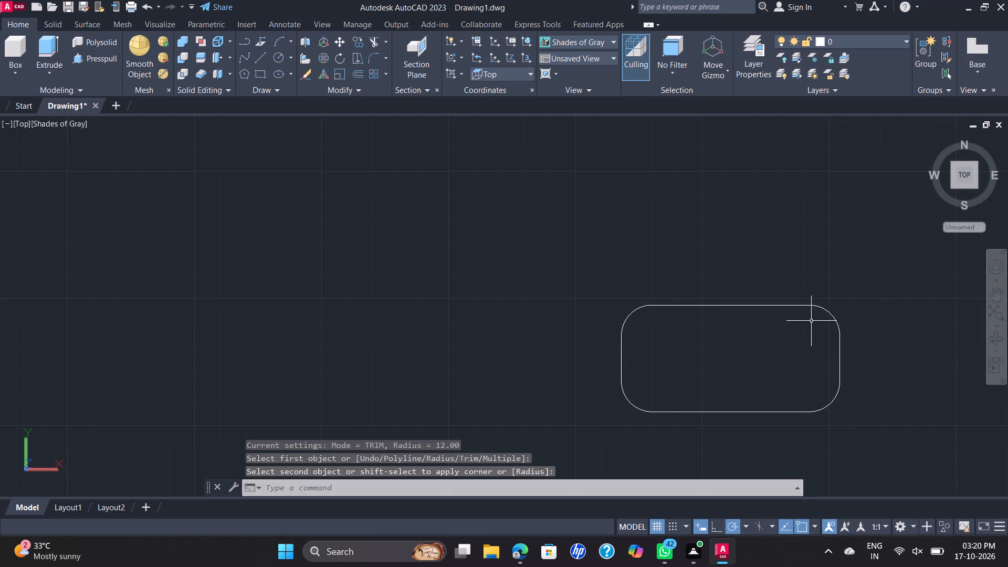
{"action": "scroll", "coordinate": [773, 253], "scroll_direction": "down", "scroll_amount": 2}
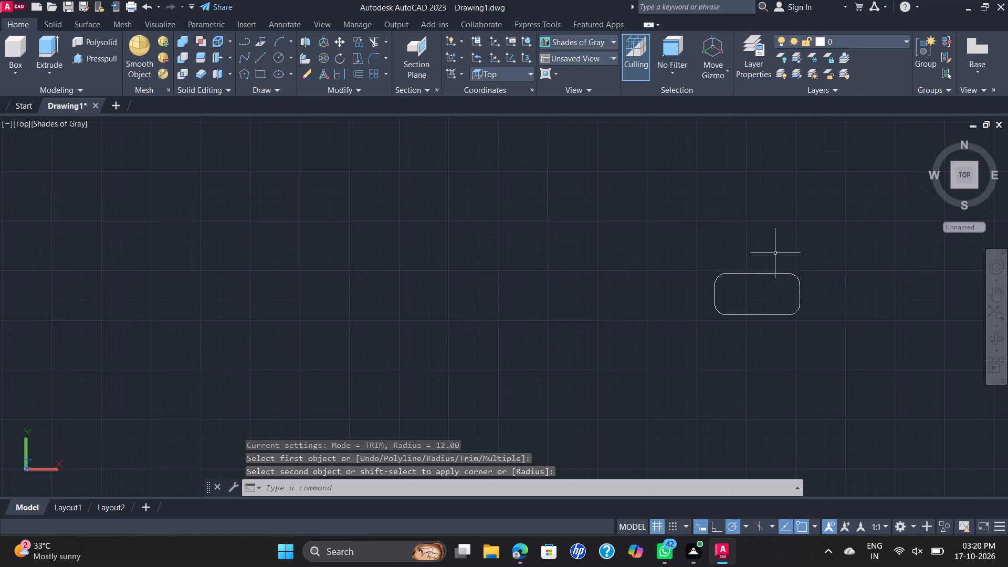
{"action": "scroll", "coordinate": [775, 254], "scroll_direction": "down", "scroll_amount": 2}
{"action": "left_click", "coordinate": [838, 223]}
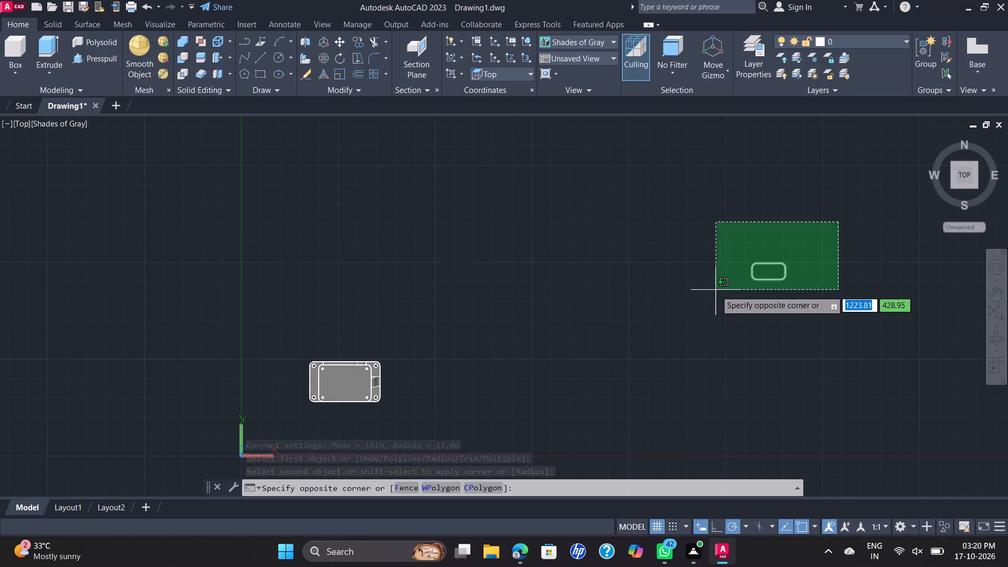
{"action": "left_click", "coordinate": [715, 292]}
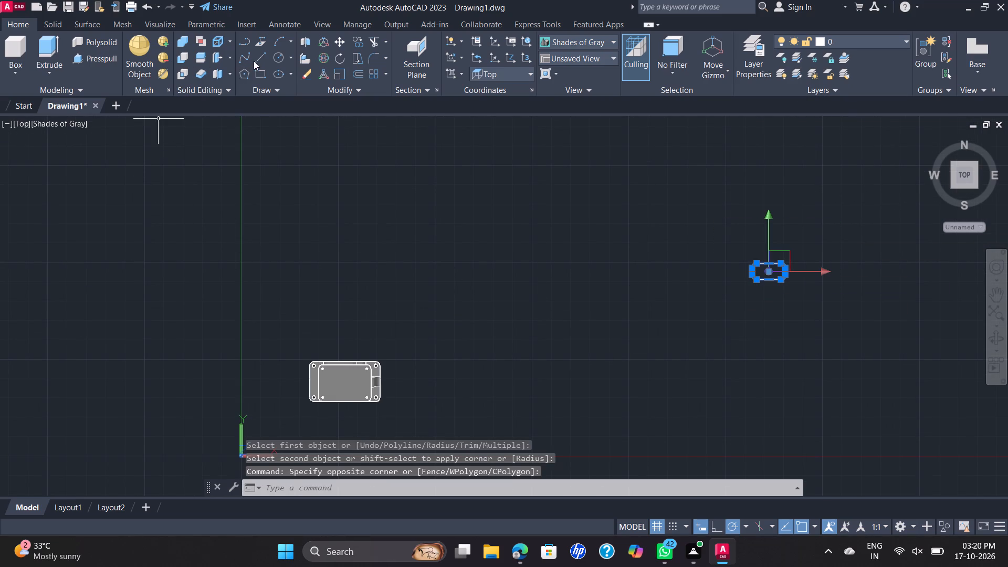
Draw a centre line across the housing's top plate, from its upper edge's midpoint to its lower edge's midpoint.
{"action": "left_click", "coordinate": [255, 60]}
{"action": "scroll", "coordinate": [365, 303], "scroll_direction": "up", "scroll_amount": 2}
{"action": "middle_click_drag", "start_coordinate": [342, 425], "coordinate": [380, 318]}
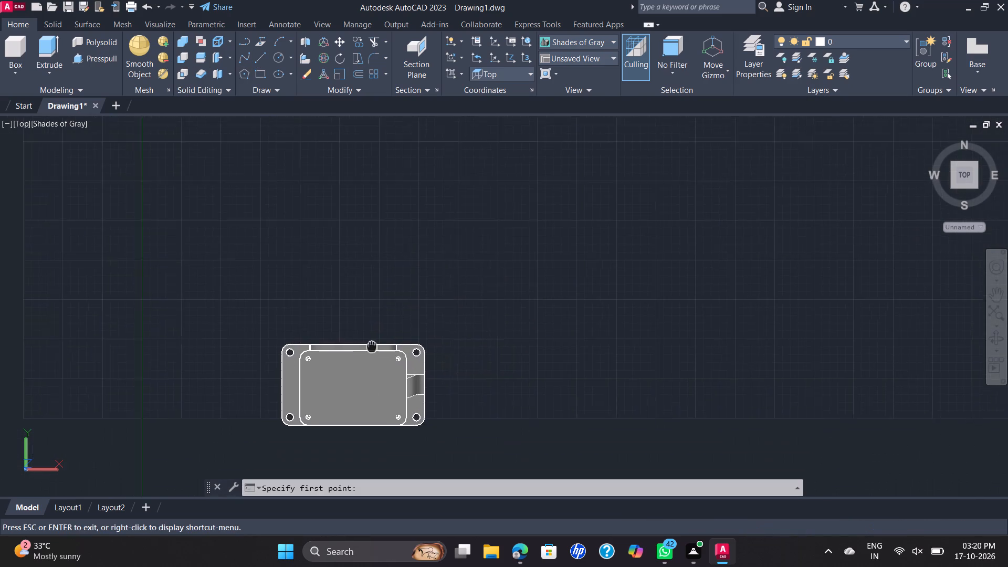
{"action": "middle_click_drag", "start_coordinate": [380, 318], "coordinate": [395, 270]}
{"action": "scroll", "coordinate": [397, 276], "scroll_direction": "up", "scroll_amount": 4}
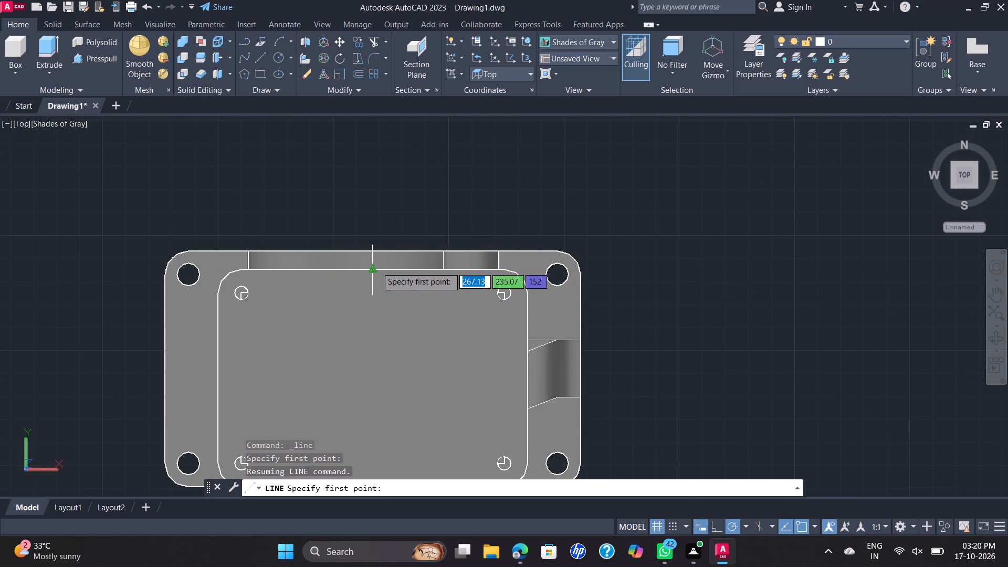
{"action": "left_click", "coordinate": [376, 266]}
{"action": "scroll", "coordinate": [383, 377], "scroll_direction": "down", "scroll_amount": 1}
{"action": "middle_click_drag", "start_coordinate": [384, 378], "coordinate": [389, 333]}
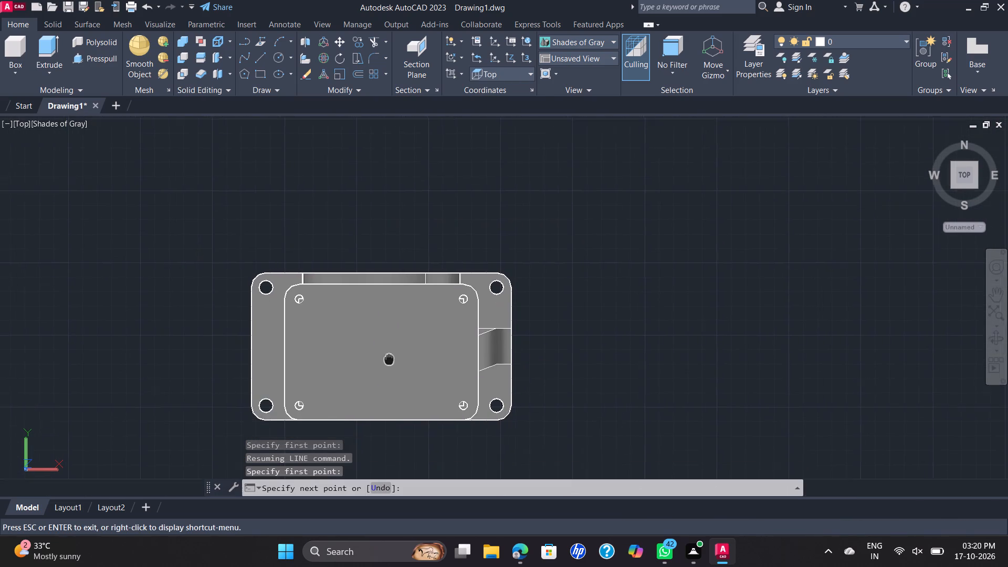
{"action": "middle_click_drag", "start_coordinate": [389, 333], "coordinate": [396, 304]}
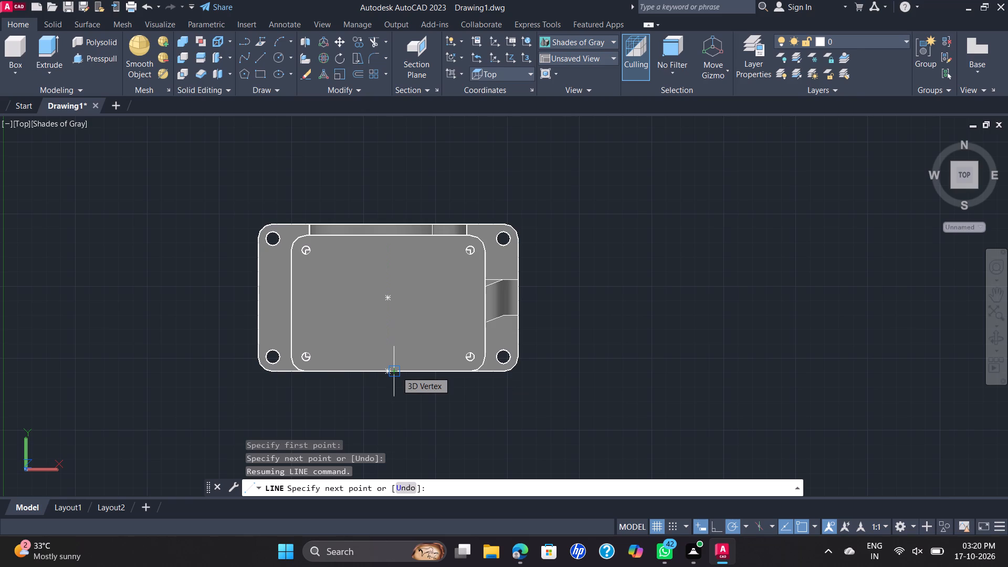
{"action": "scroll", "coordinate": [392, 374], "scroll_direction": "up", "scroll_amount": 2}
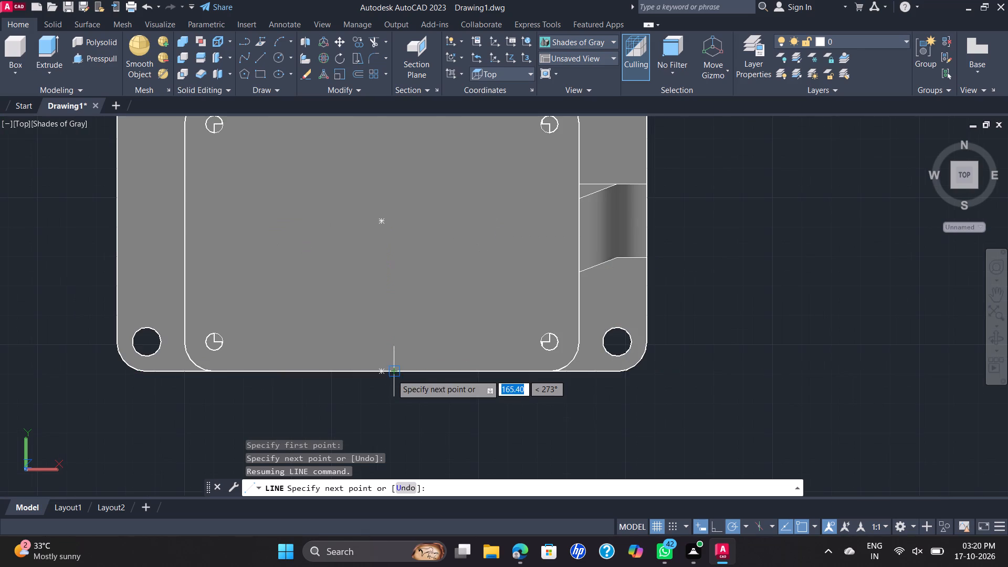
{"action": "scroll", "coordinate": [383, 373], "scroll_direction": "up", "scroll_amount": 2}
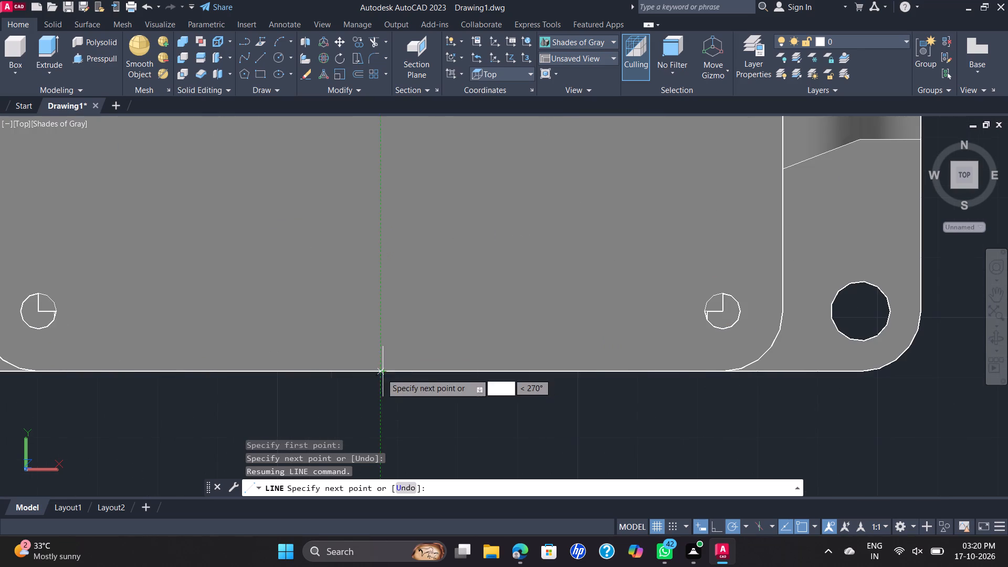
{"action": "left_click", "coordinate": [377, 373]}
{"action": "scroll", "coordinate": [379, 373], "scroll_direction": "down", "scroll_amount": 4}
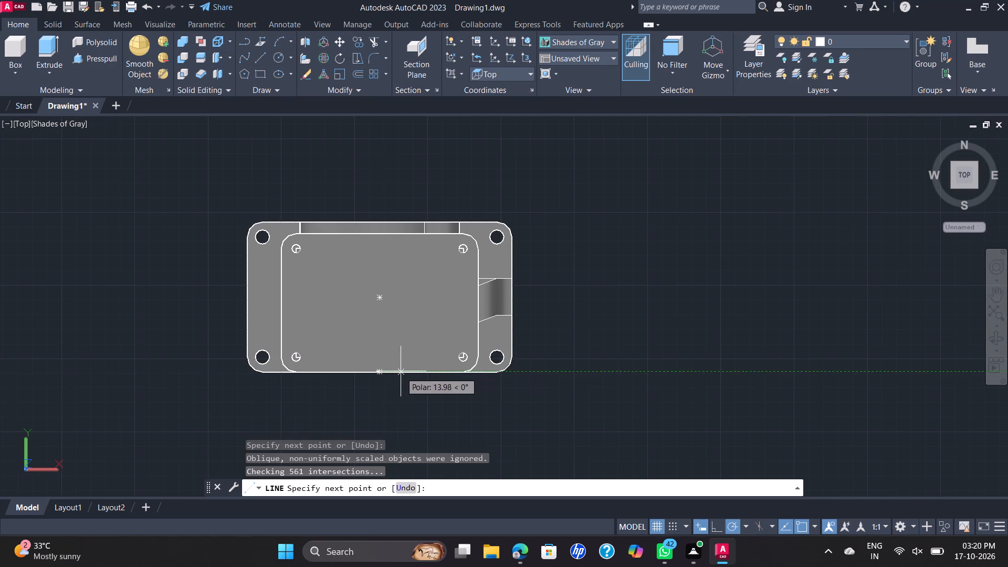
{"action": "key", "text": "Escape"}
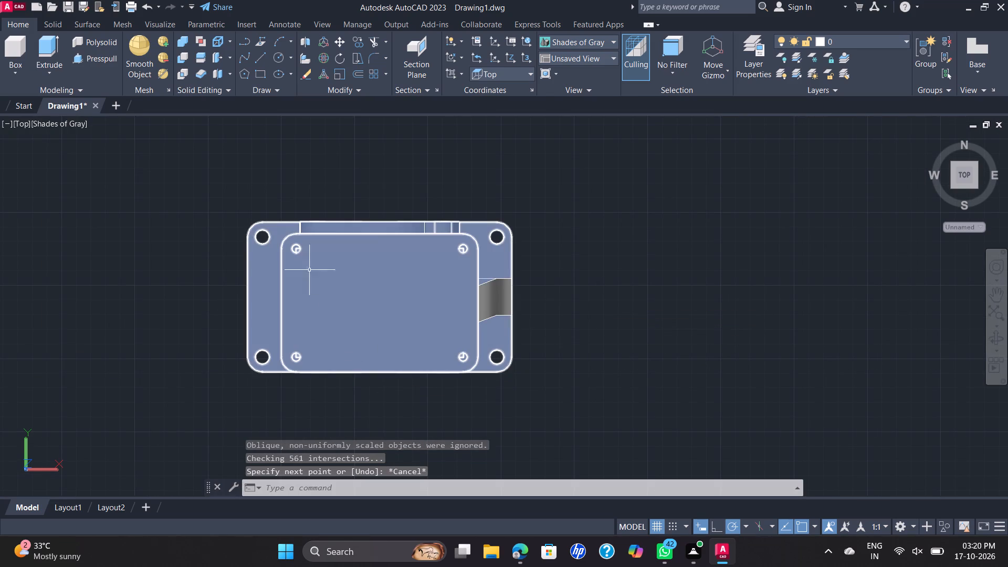
Change the visual style to 2D Wireframe.
{"action": "scroll", "coordinate": [766, 221], "scroll_direction": "down", "scroll_amount": 1}
{"action": "scroll", "coordinate": [521, 280], "scroll_direction": "up", "scroll_amount": 2}
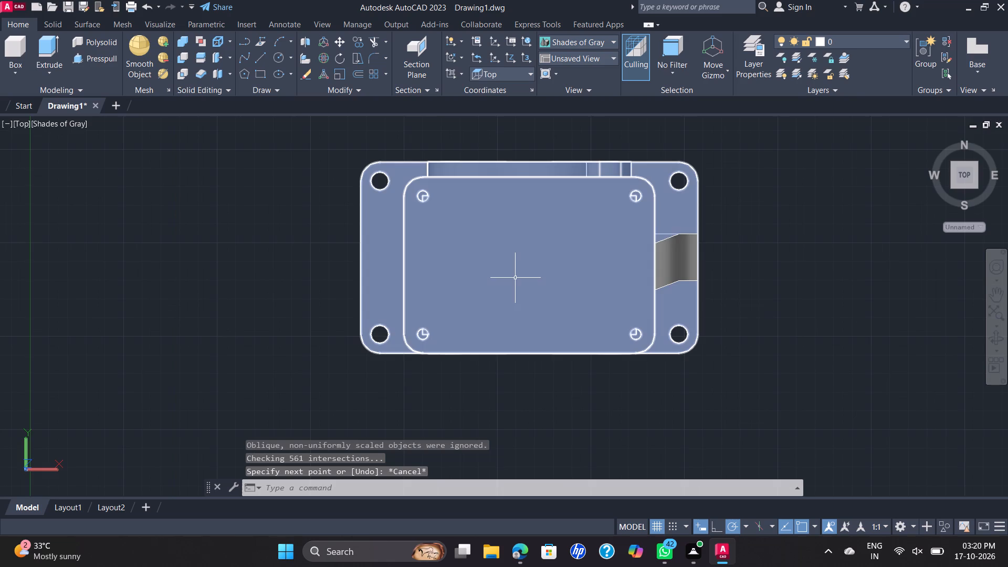
{"action": "scroll", "coordinate": [514, 277], "scroll_direction": "down", "scroll_amount": 1}
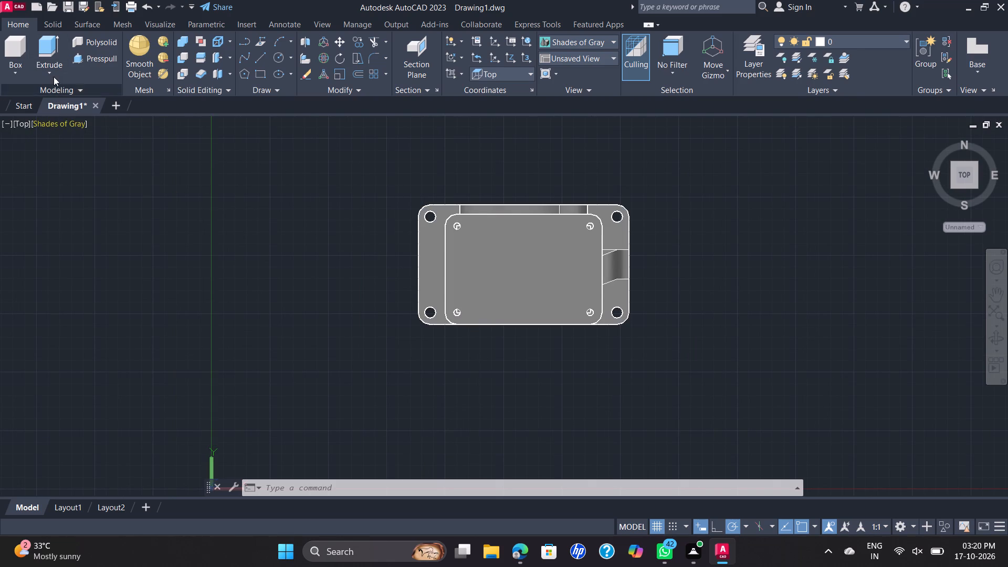
{"action": "left_click", "coordinate": [46, 127]}
{"action": "left_click", "coordinate": [124, 157]}
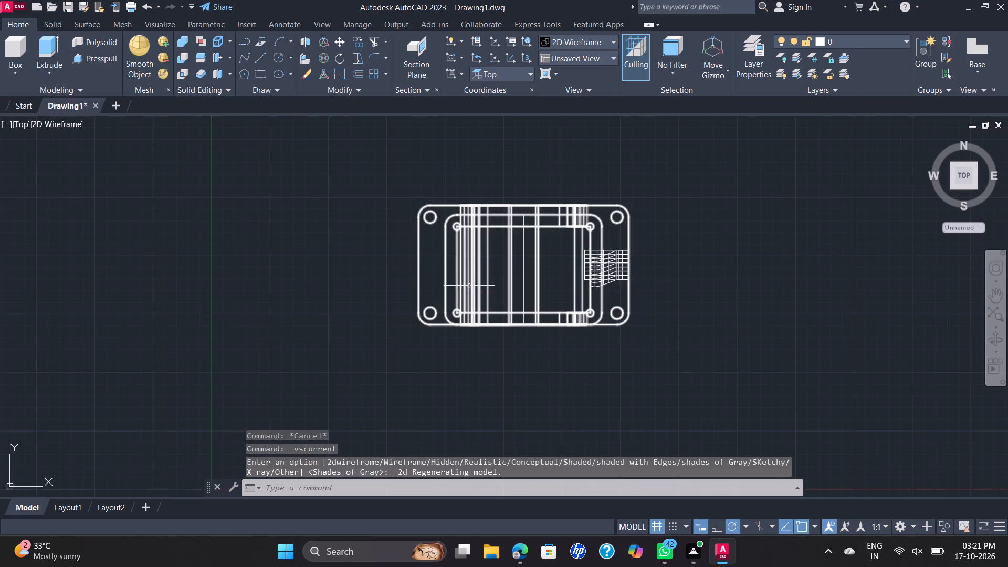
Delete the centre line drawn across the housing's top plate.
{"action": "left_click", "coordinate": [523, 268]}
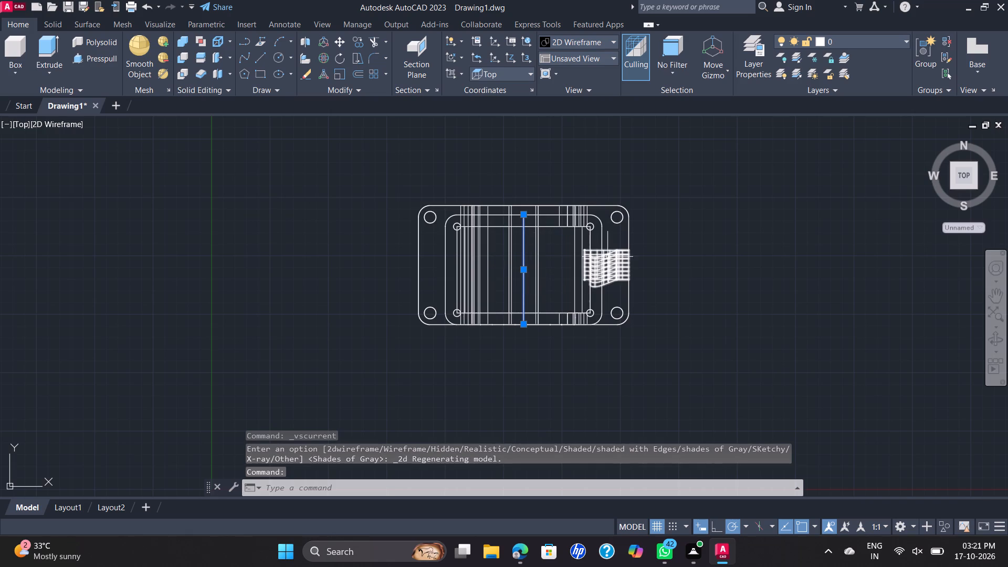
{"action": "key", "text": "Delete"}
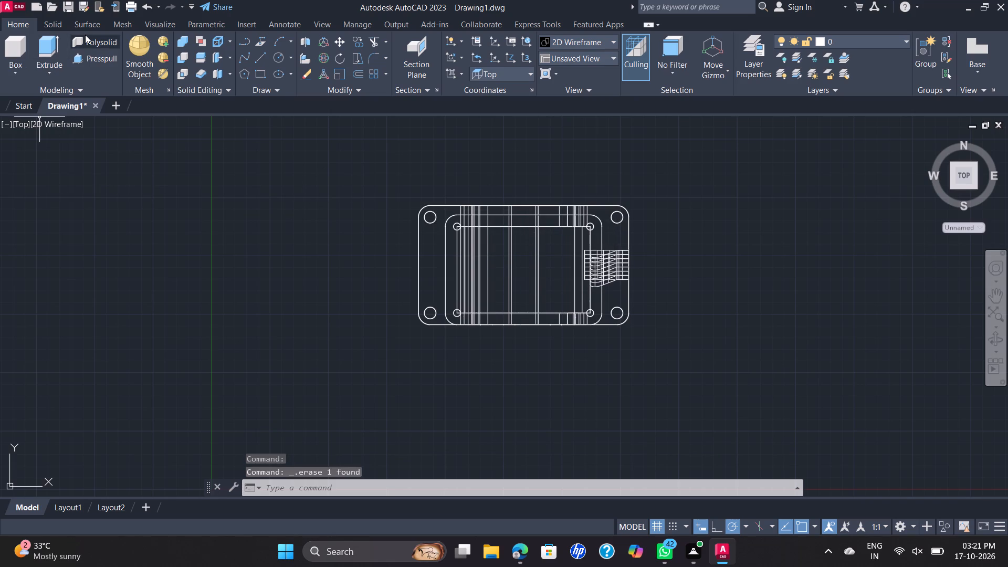
Draw a line between the midpoints of the housing top plate's upper and lower edges in the wireframe view.
{"action": "scroll", "coordinate": [97, 71], "scroll_direction": "up", "scroll_amount": 1}
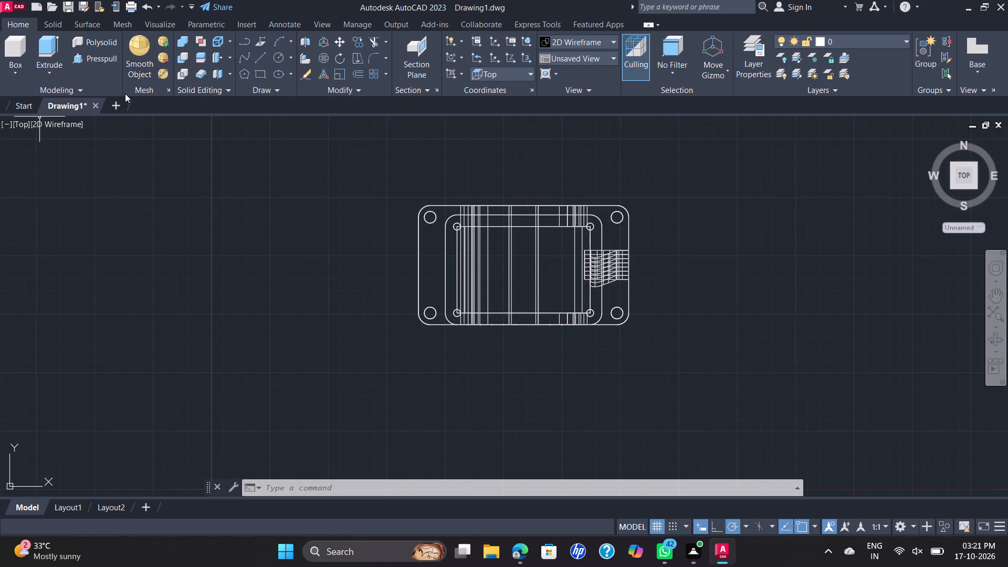
{"action": "left_click", "coordinate": [256, 58]}
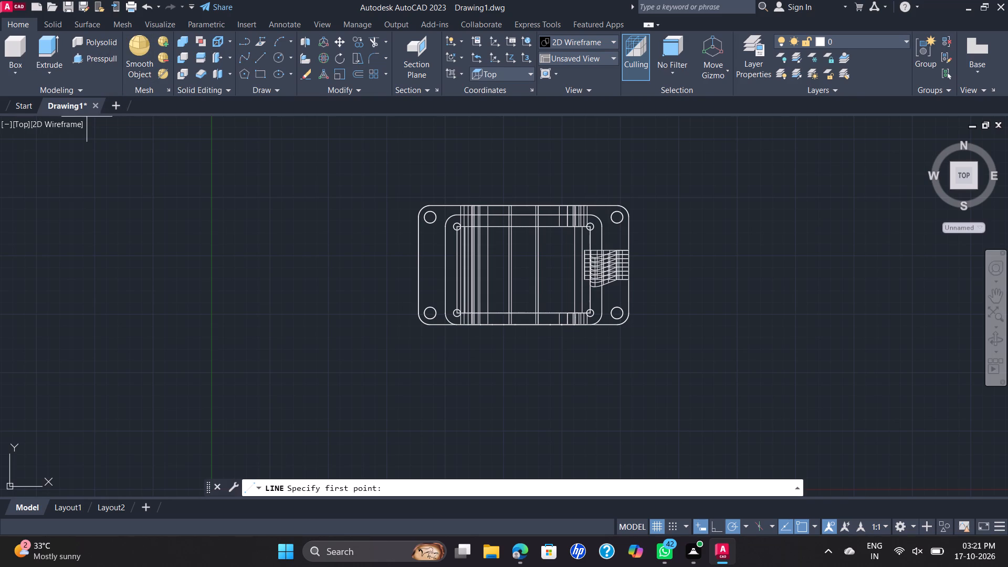
{"action": "scroll", "coordinate": [447, 180], "scroll_direction": "up", "scroll_amount": 2}
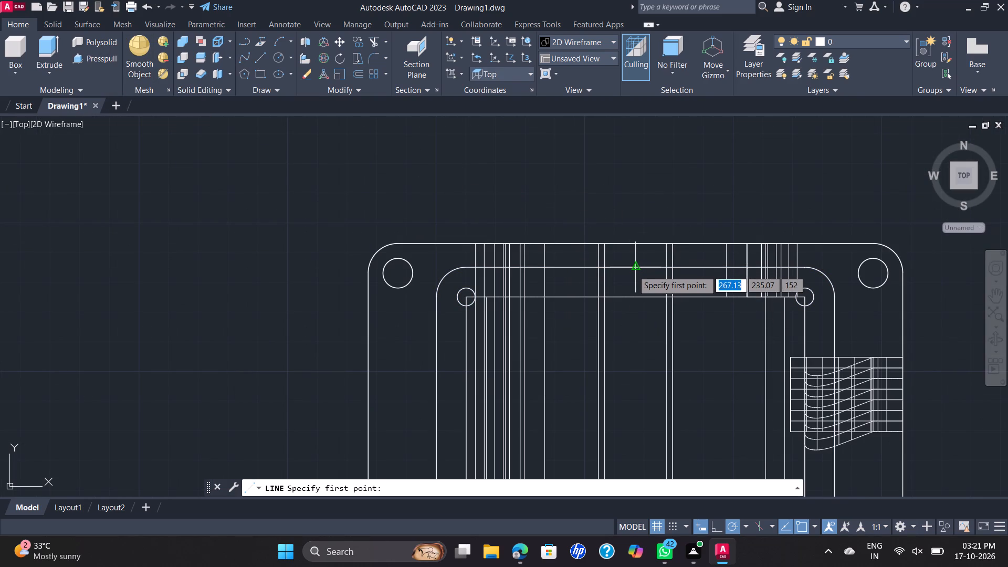
{"action": "left_click", "coordinate": [632, 270]}
{"action": "scroll", "coordinate": [658, 343], "scroll_direction": "down", "scroll_amount": 2}
{"action": "middle_click_drag", "start_coordinate": [657, 350], "coordinate": [618, 239]}
{"action": "scroll", "coordinate": [602, 320], "scroll_direction": "up", "scroll_amount": 1}
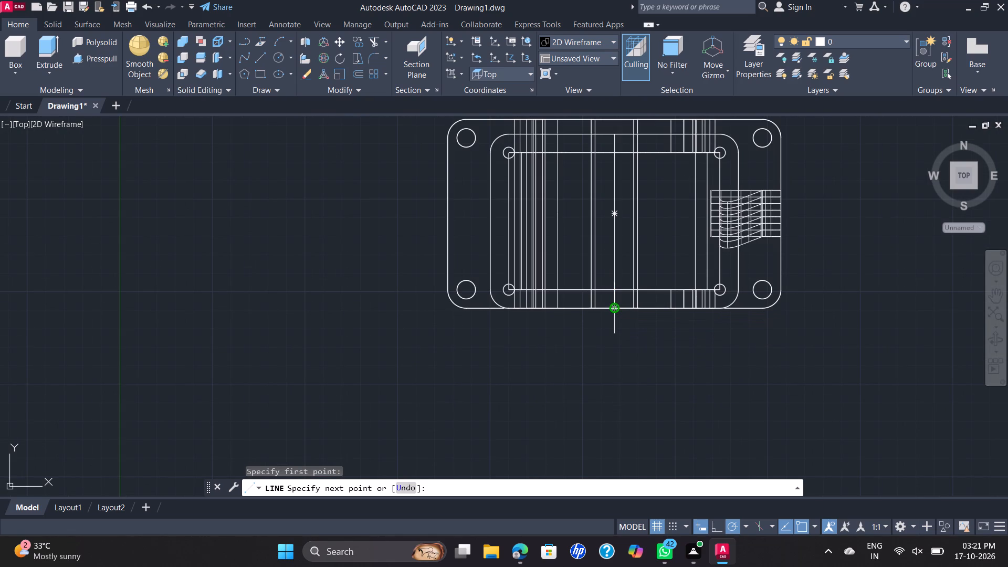
{"action": "scroll", "coordinate": [611, 309], "scroll_direction": "up", "scroll_amount": 1}
{"action": "left_click", "coordinate": [611, 309]}
{"action": "scroll", "coordinate": [618, 315], "scroll_direction": "down", "scroll_amount": 3}
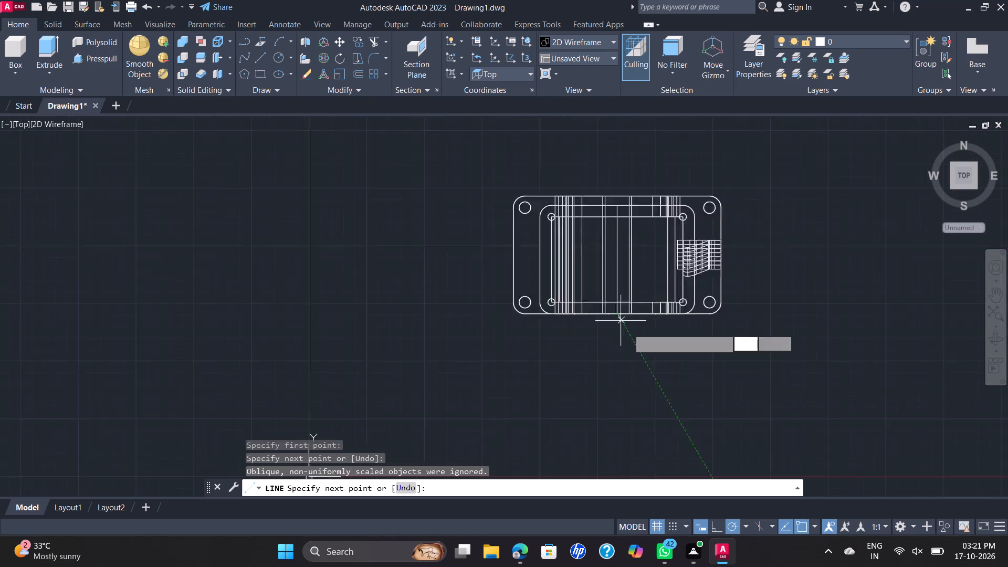
{"action": "key", "text": "Escape"}
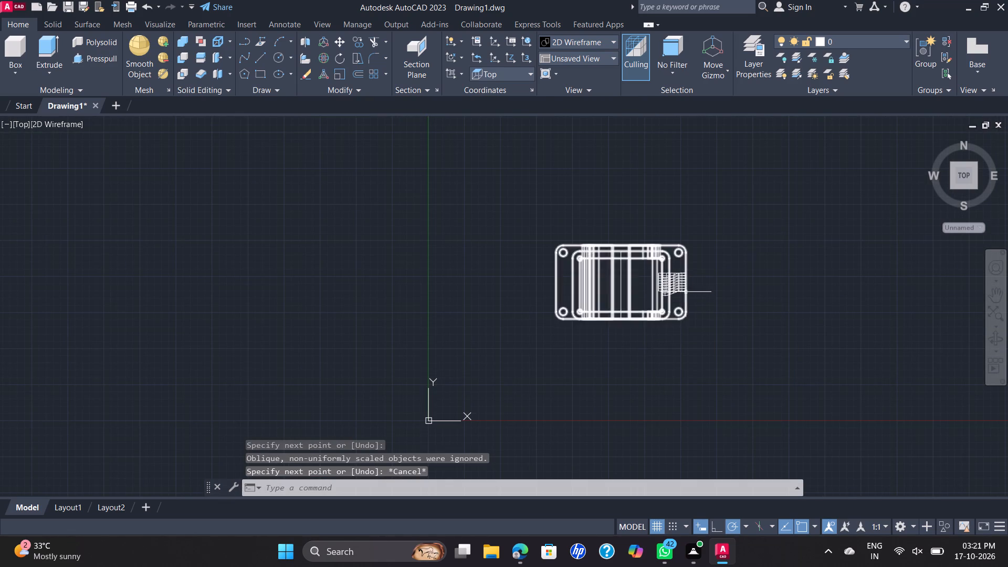
Move the rounded rectangle from its centre point onto the midpoint of the housing's centre line.
{"action": "scroll", "coordinate": [686, 292], "scroll_direction": "up", "scroll_amount": 1}
{"action": "middle_click_drag", "start_coordinate": [804, 258], "coordinate": [657, 283]}
{"action": "scroll", "coordinate": [654, 282], "scroll_direction": "down", "scroll_amount": 1}
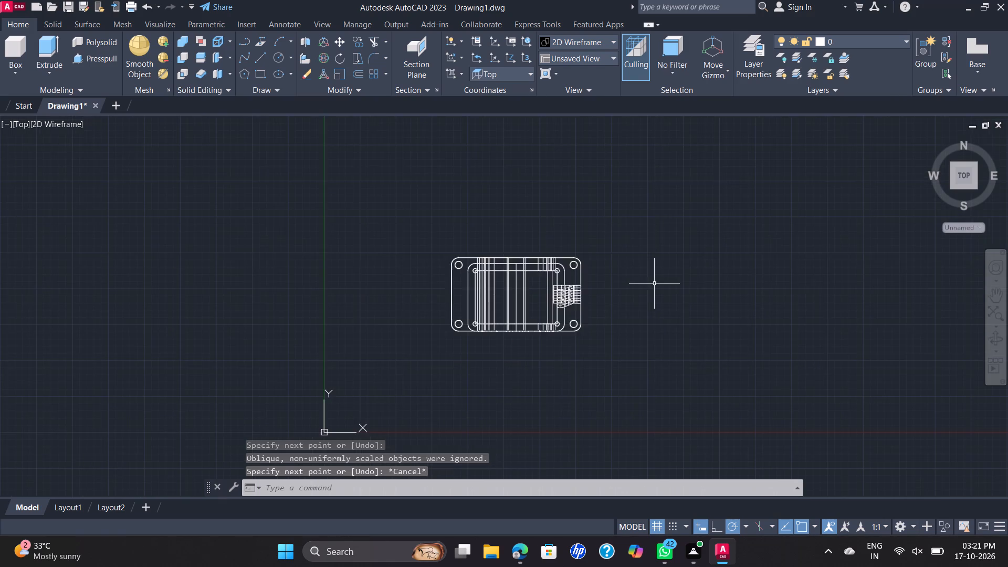
{"action": "scroll", "coordinate": [658, 283], "scroll_direction": "down", "scroll_amount": 3}
{"action": "left_click", "coordinate": [787, 208]}
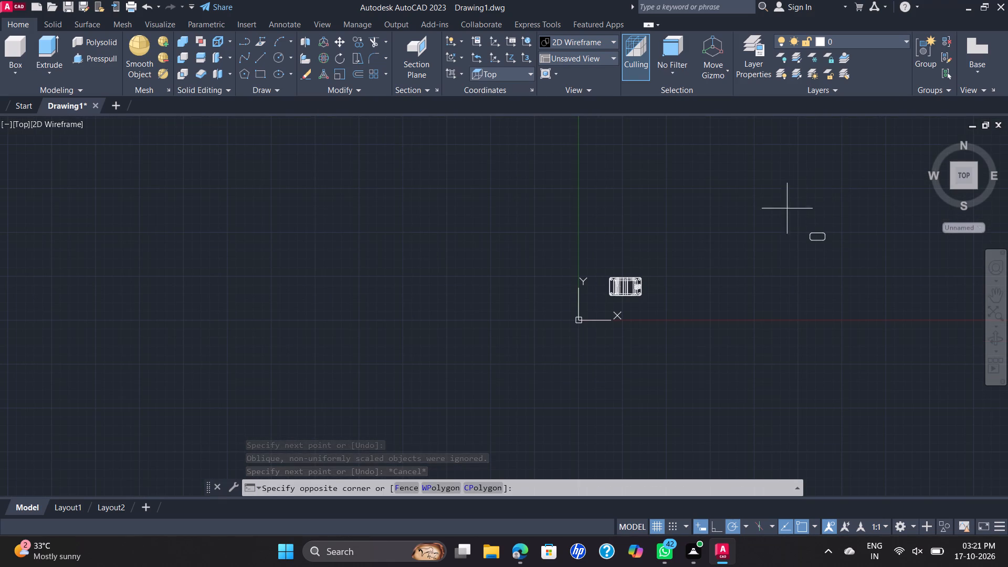
{"action": "left_click", "coordinate": [868, 265]}
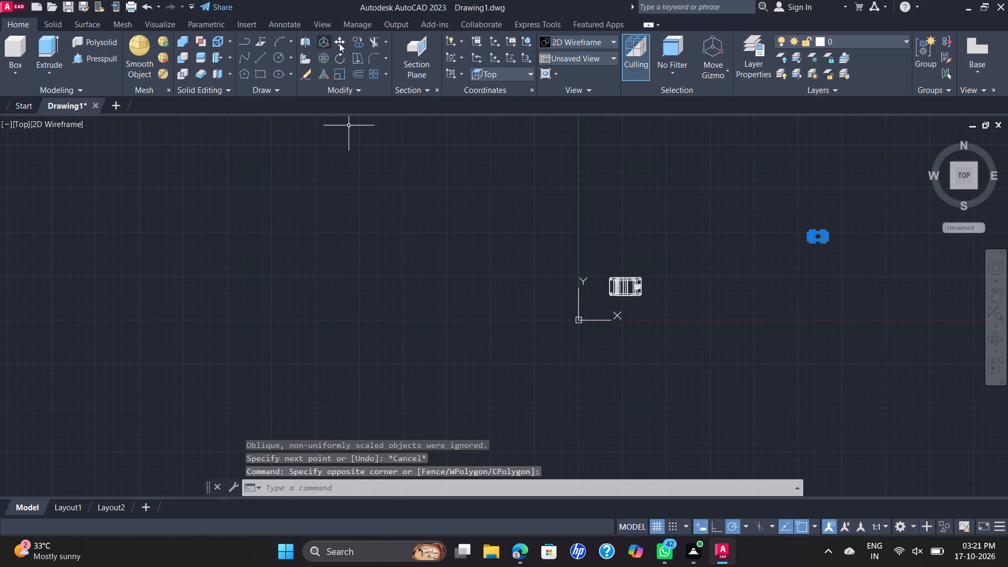
{"action": "left_click", "coordinate": [342, 42]}
{"action": "scroll", "coordinate": [832, 243], "scroll_direction": "up", "scroll_amount": 2}
{"action": "scroll", "coordinate": [790, 234], "scroll_direction": "up", "scroll_amount": 1}
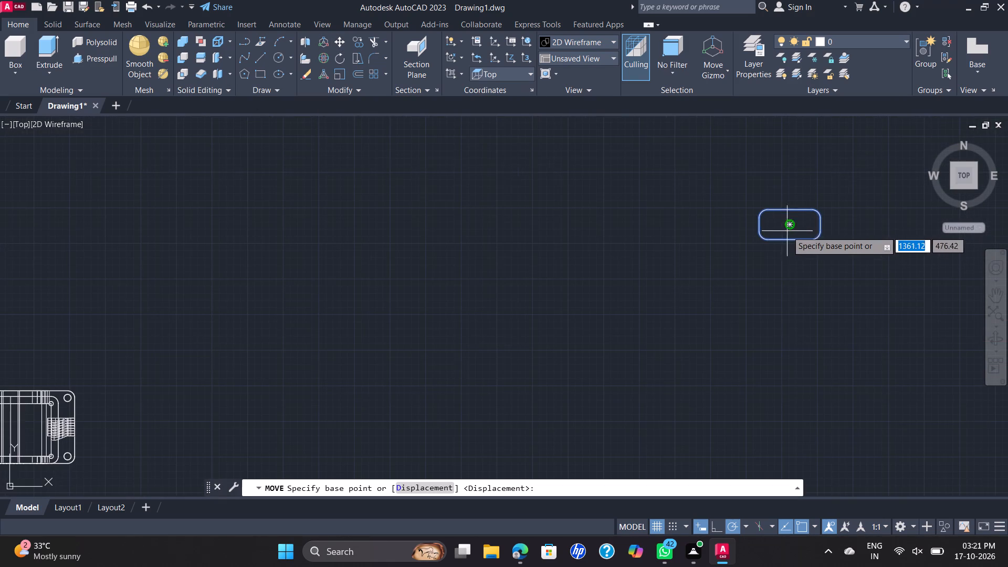
{"action": "left_click", "coordinate": [790, 224]}
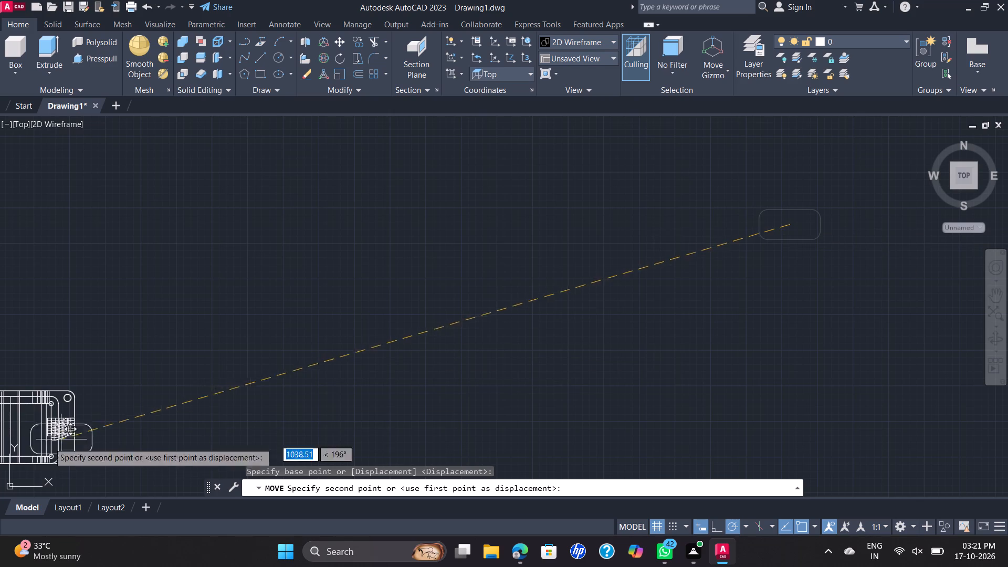
{"action": "middle_click_drag", "start_coordinate": [19, 442], "coordinate": [331, 352]}
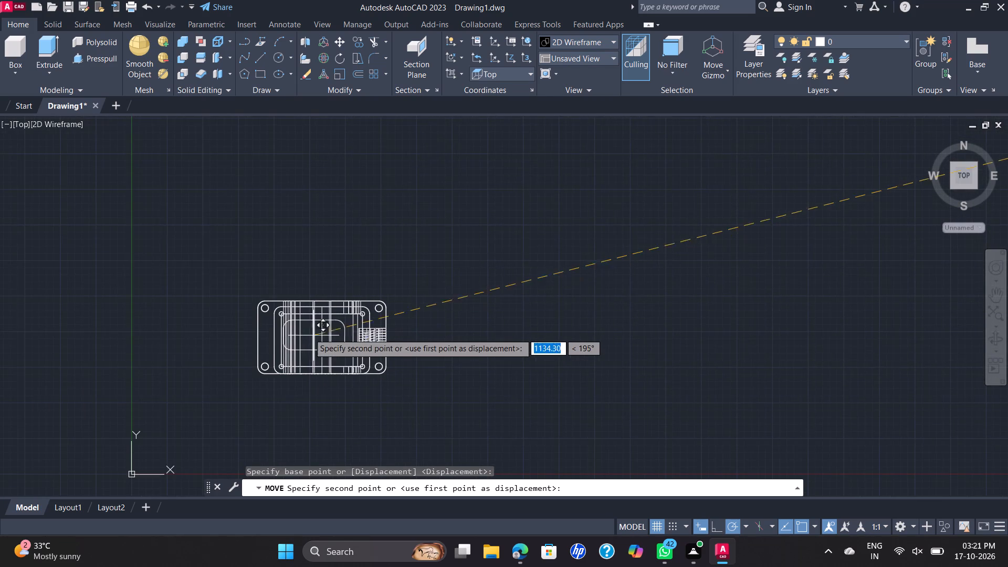
{"action": "scroll", "coordinate": [316, 333], "scroll_direction": "up", "scroll_amount": 5}
{"action": "scroll", "coordinate": [318, 311], "scroll_direction": "down", "scroll_amount": 3}
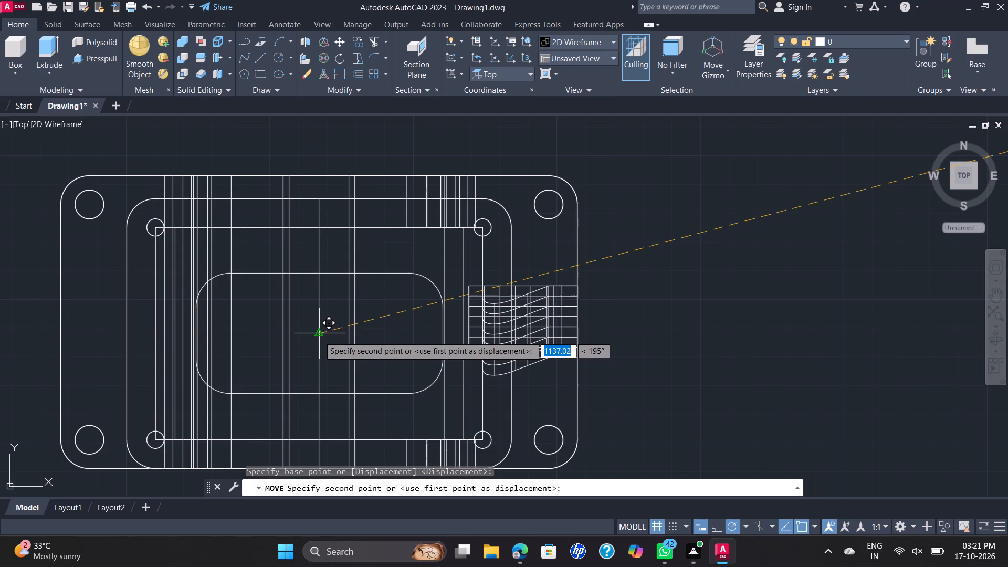
{"action": "left_click", "coordinate": [317, 336]}
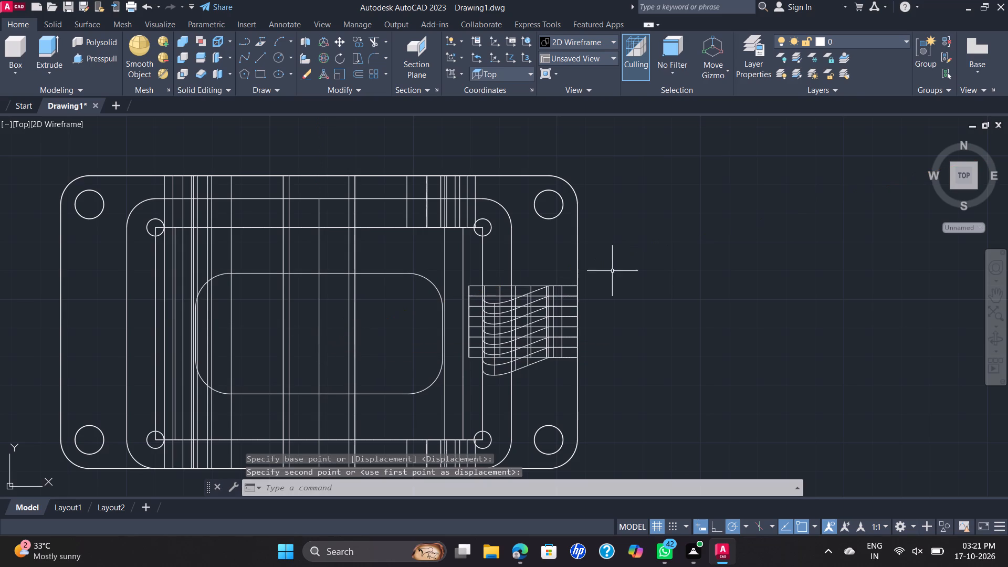
{"action": "key", "text": "Escape"}
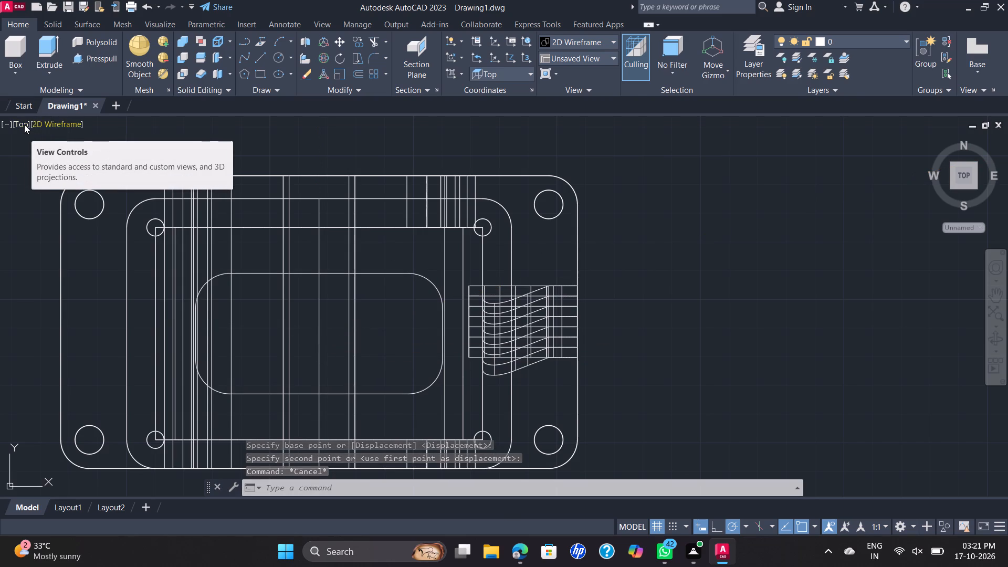
Switch to the SE Isometric view and delete the slanting centre line running through the housing.
{"action": "left_click", "coordinate": [22, 123]}
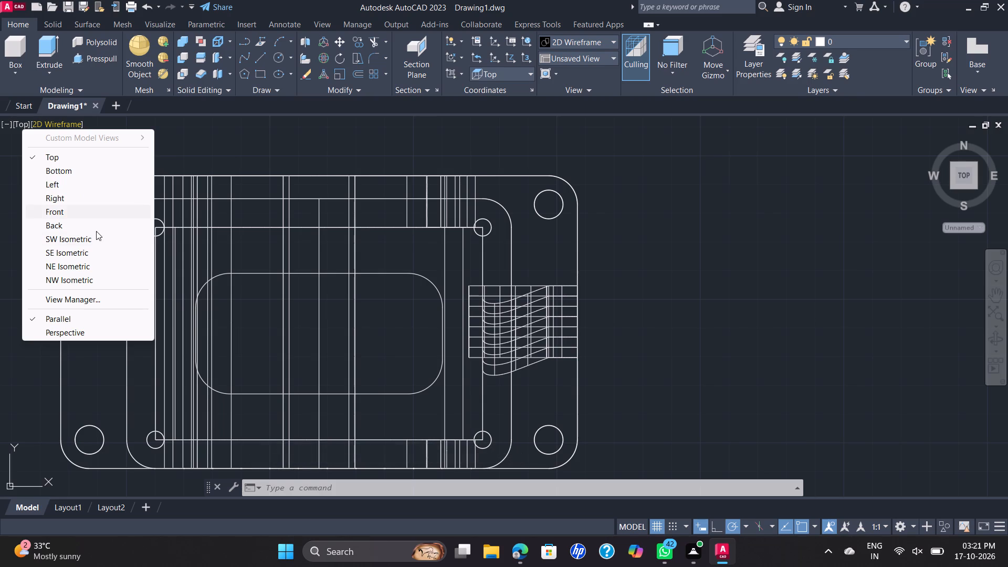
{"action": "left_click", "coordinate": [92, 253]}
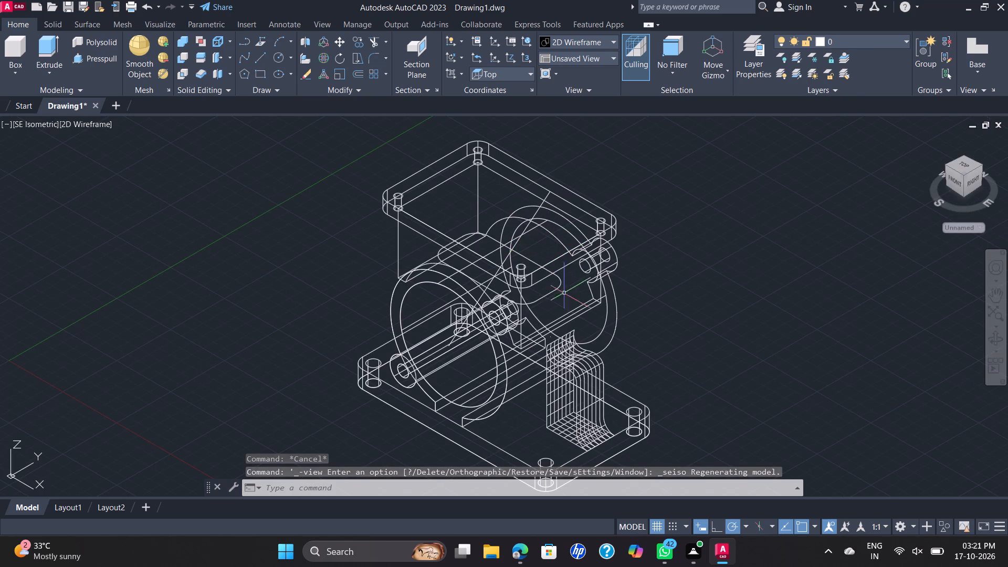
{"action": "scroll", "coordinate": [472, 331], "scroll_direction": "up", "scroll_amount": 2}
{"action": "scroll", "coordinate": [423, 372], "scroll_direction": "down", "scroll_amount": 2}
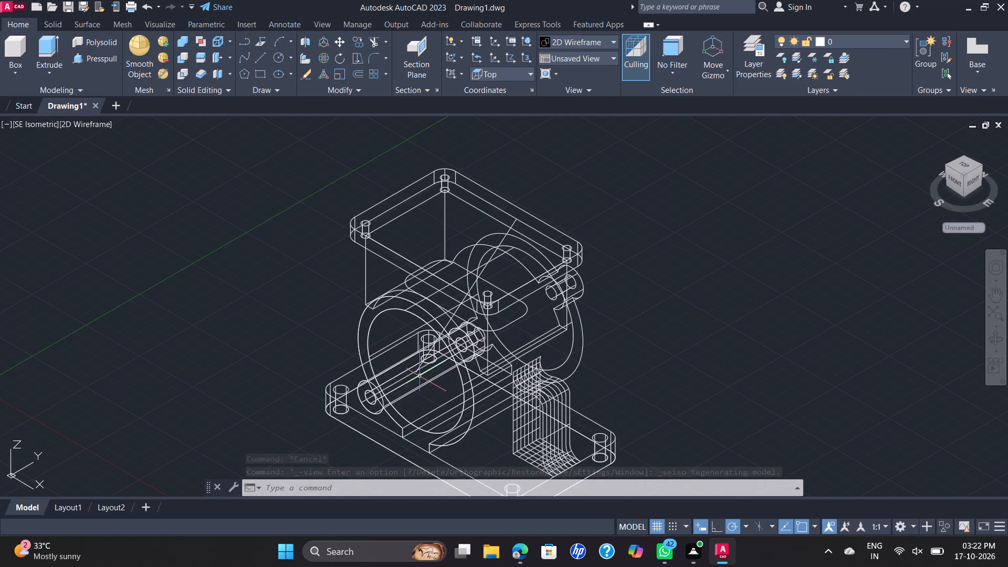
{"action": "scroll", "coordinate": [426, 365], "scroll_direction": "up", "scroll_amount": 2}
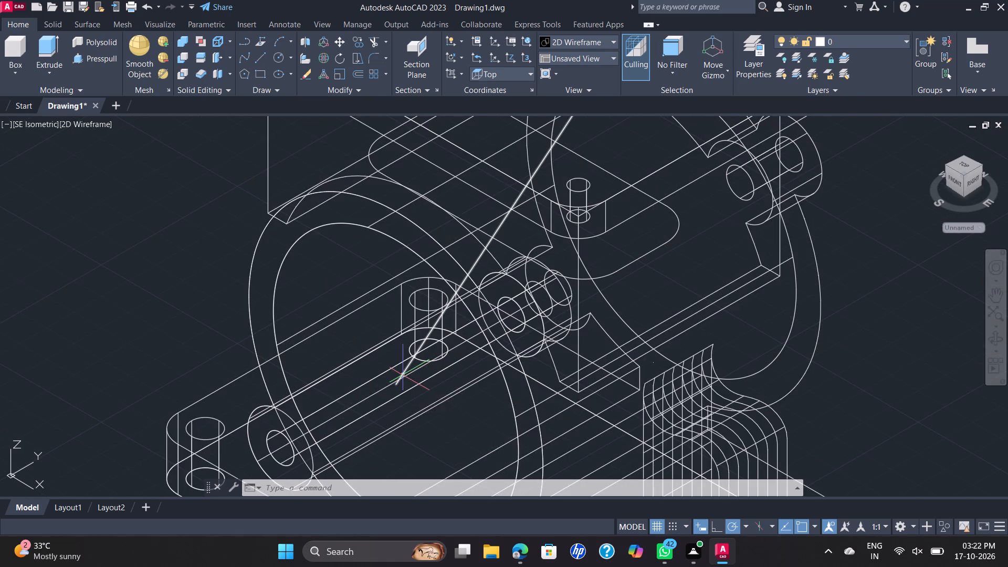
{"action": "scroll", "coordinate": [403, 375], "scroll_direction": "down", "scroll_amount": 1}
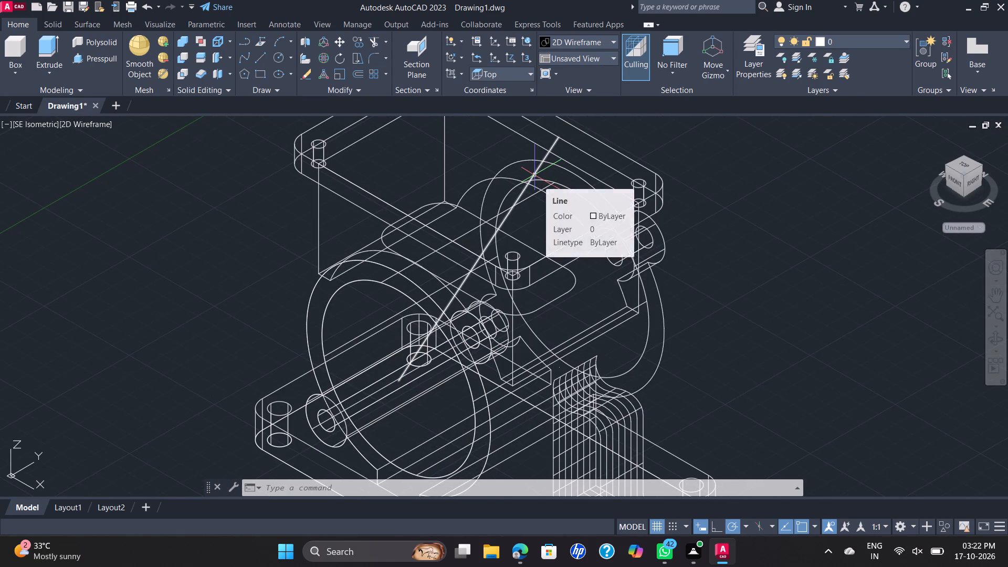
{"action": "left_click", "coordinate": [534, 175]}
{"action": "key", "text": "Delete"}
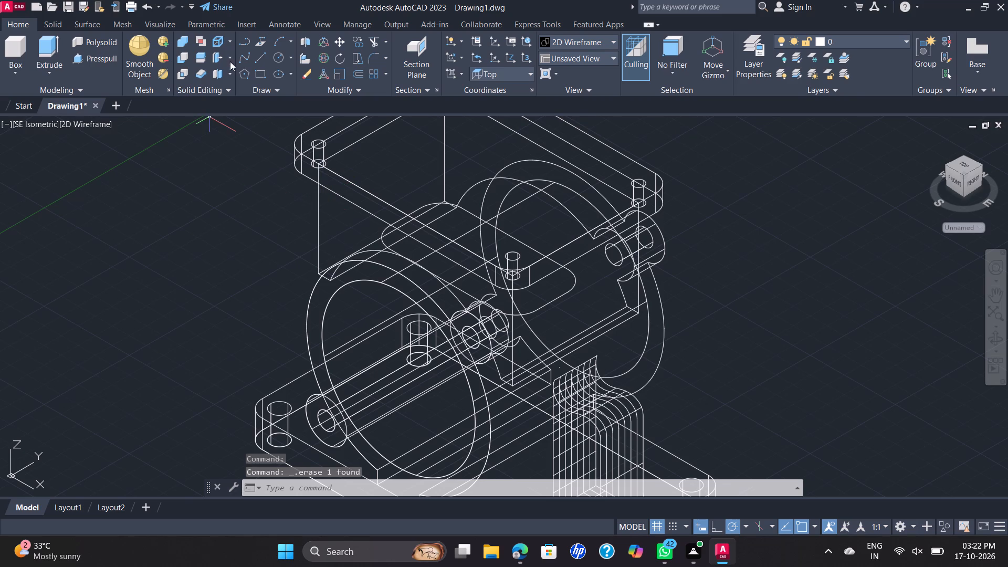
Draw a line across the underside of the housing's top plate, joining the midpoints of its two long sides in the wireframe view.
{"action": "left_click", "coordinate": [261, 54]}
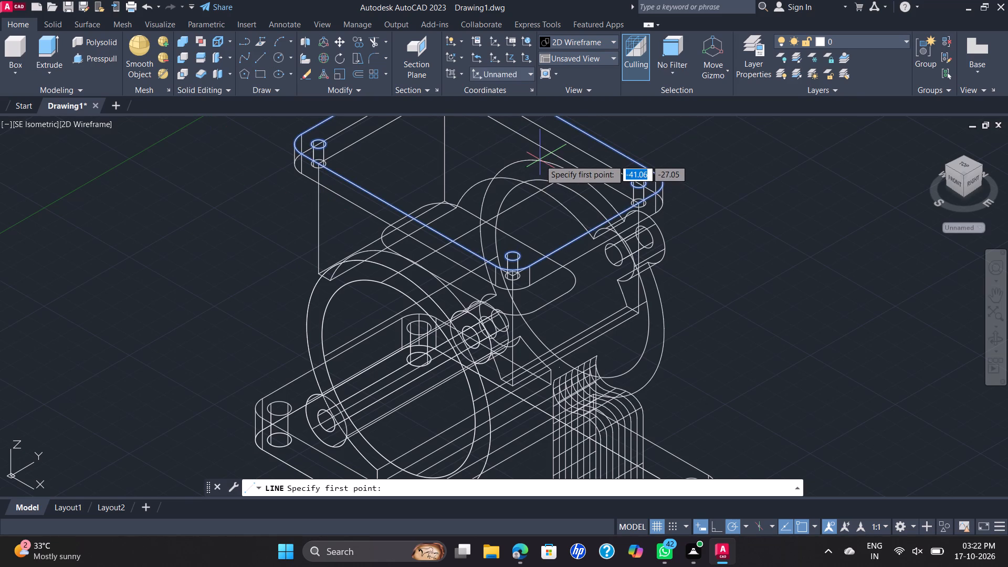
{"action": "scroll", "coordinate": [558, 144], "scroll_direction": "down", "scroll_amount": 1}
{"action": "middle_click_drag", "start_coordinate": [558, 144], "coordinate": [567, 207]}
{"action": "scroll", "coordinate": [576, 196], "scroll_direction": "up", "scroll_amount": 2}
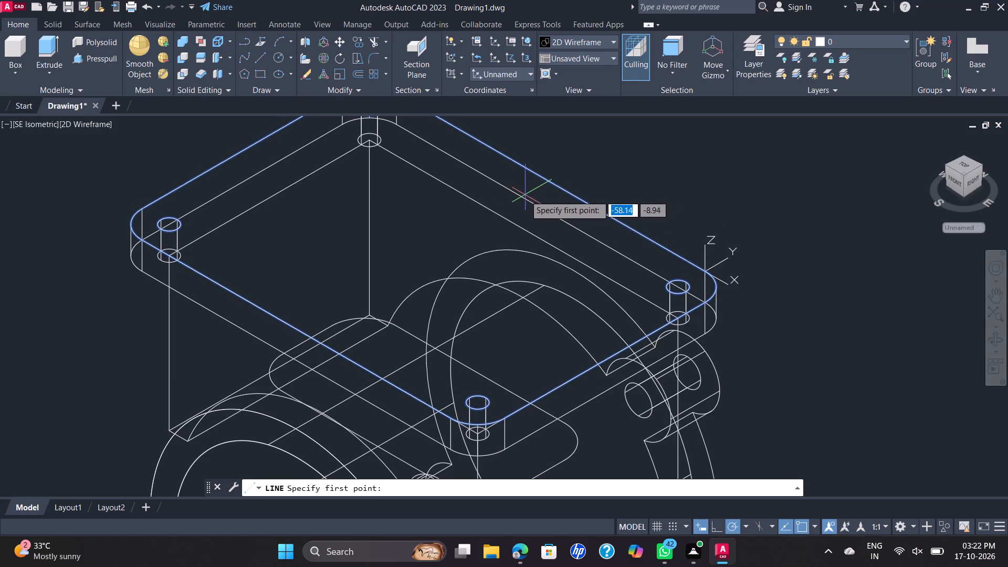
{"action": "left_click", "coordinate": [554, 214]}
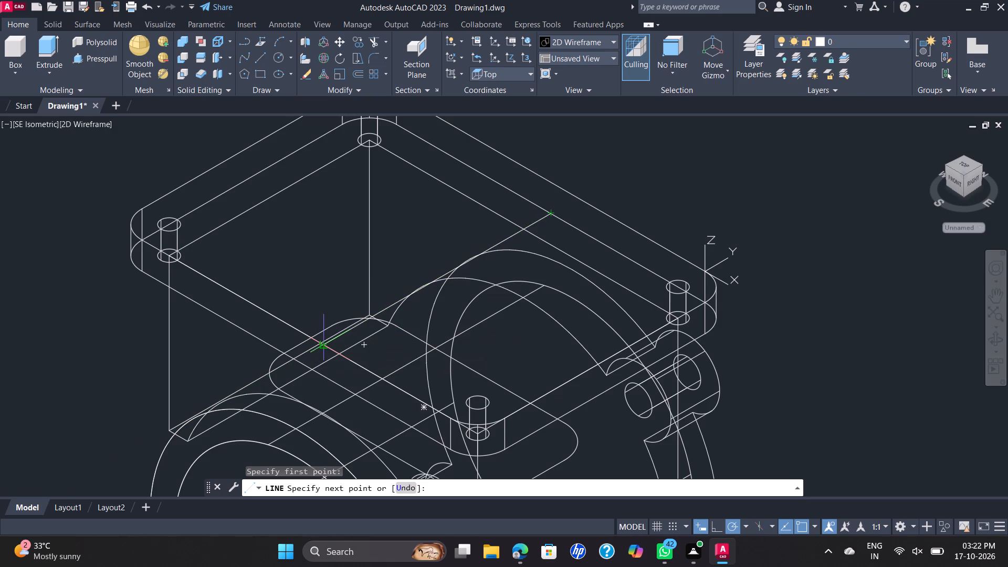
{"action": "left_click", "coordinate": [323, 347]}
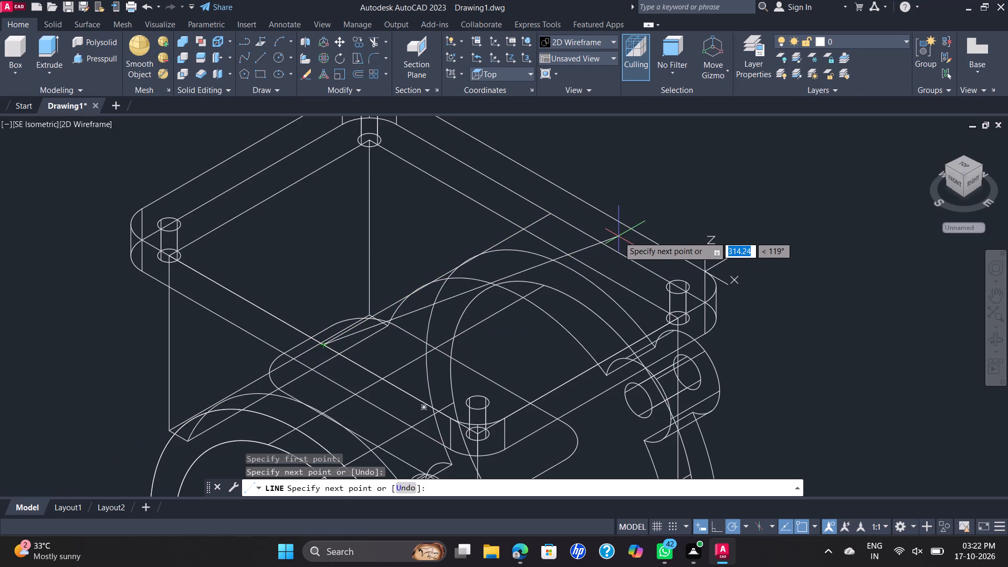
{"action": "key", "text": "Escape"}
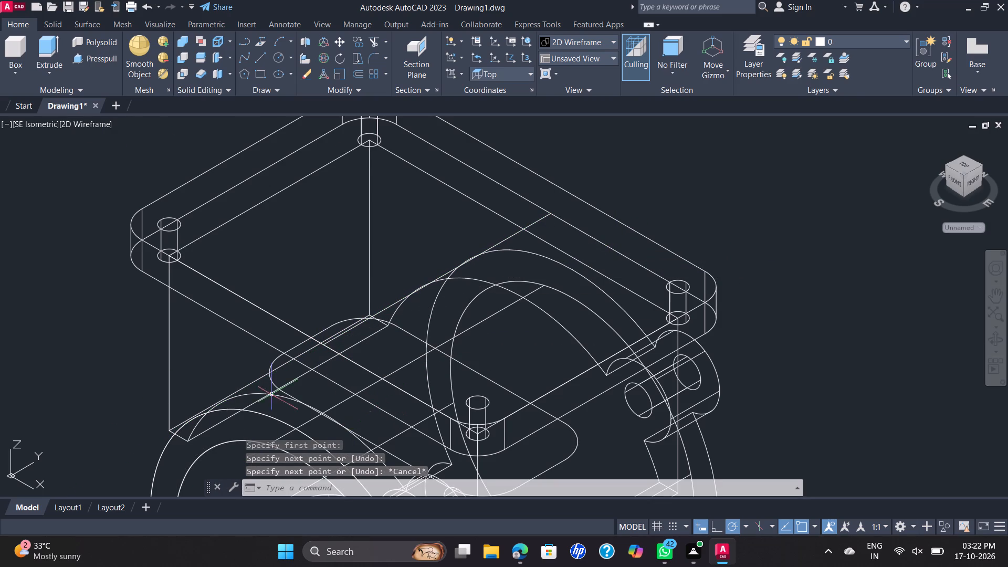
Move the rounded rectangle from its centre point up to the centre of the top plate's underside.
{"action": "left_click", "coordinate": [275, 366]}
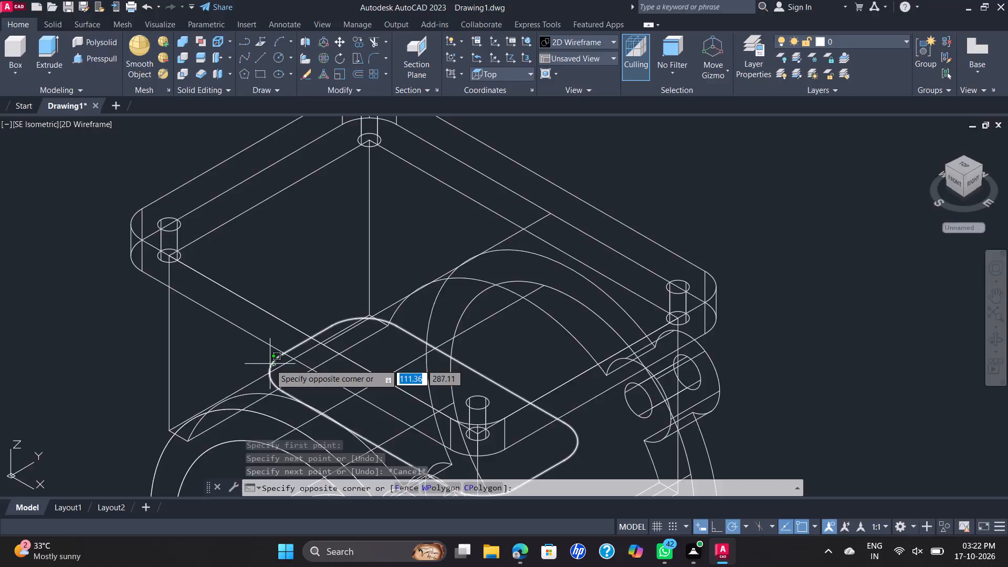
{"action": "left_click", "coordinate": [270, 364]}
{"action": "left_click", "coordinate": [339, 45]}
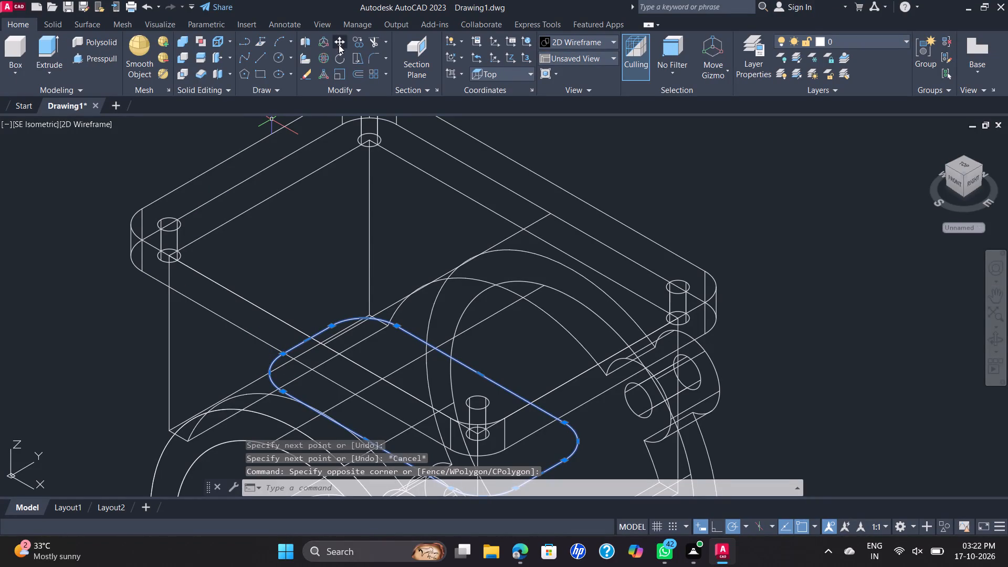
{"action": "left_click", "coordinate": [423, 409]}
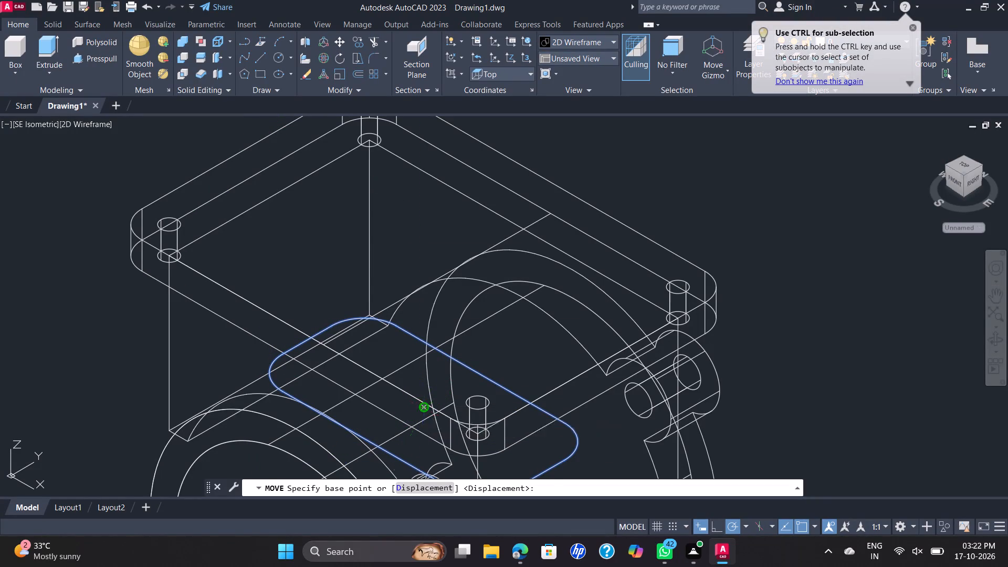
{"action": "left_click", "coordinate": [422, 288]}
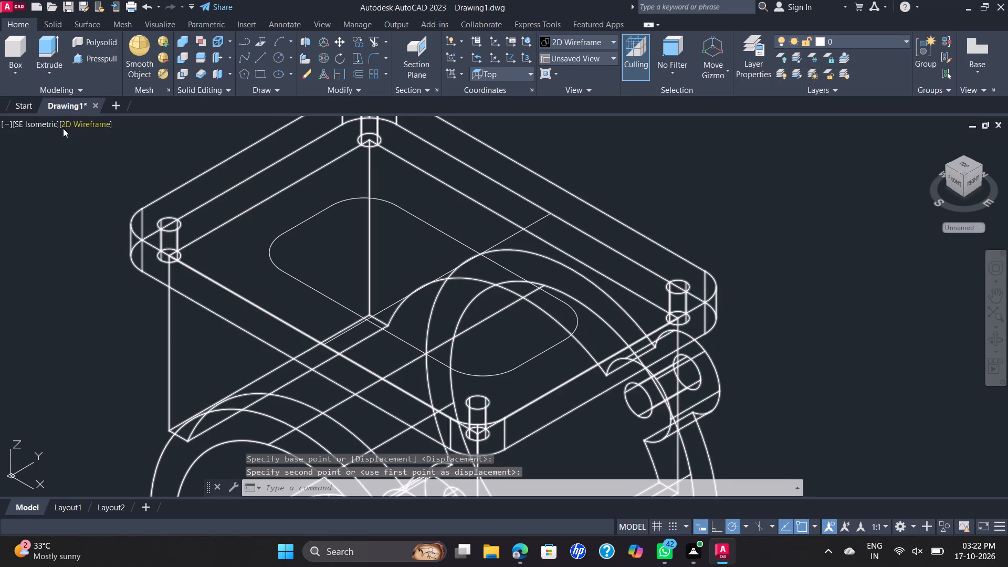
Check the rounded rectangle's position in the Shades of Gray visual style and return to the wireframe display.
{"action": "left_click", "coordinate": [34, 124]}
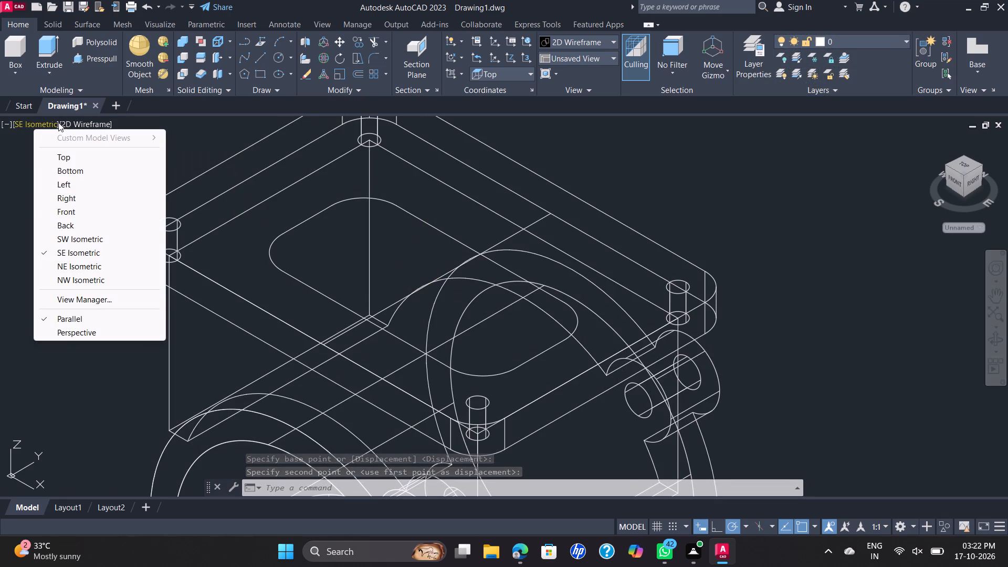
{"action": "left_click", "coordinate": [80, 127]}
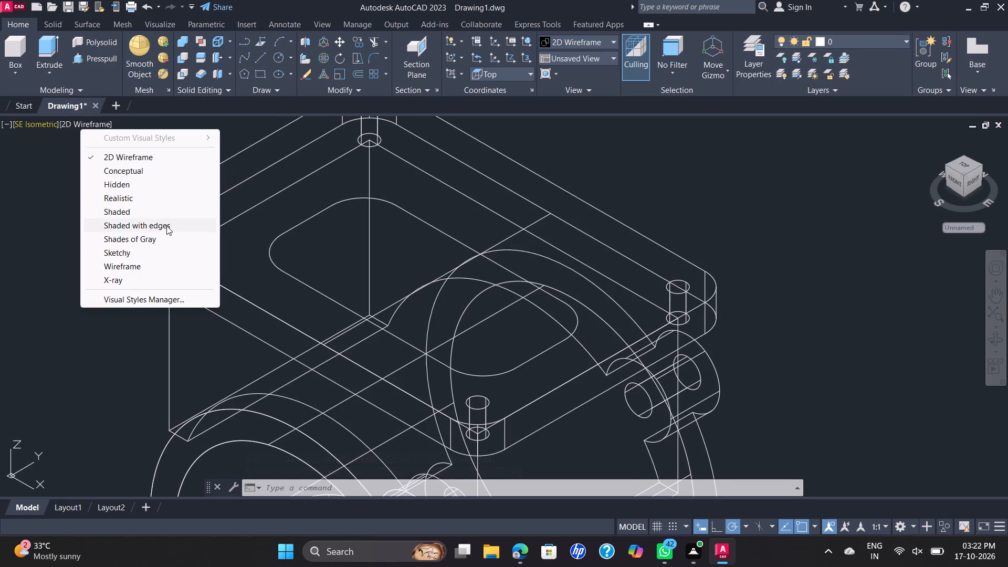
{"action": "left_click", "coordinate": [161, 238]}
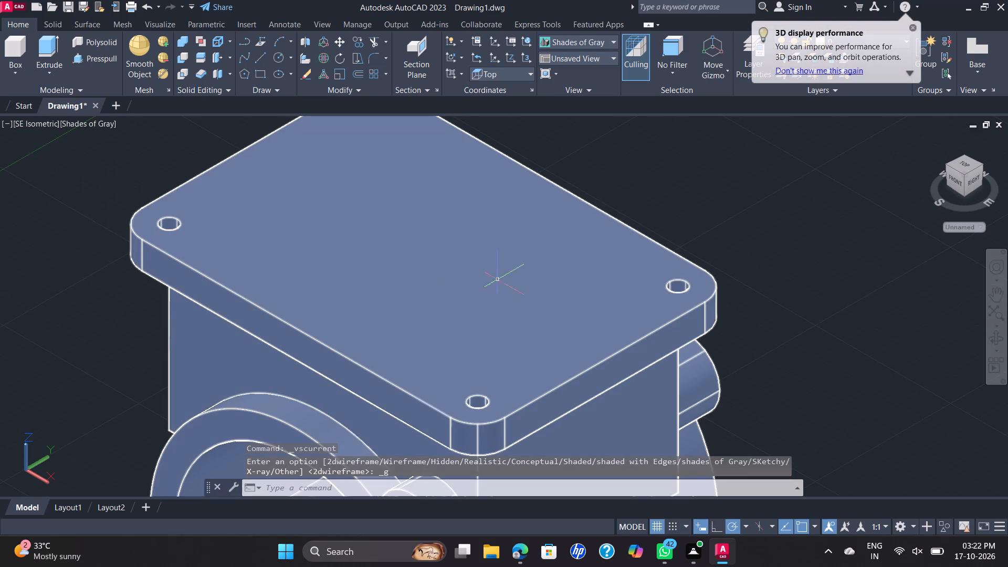
{"action": "key", "text": "ctrl+z"}
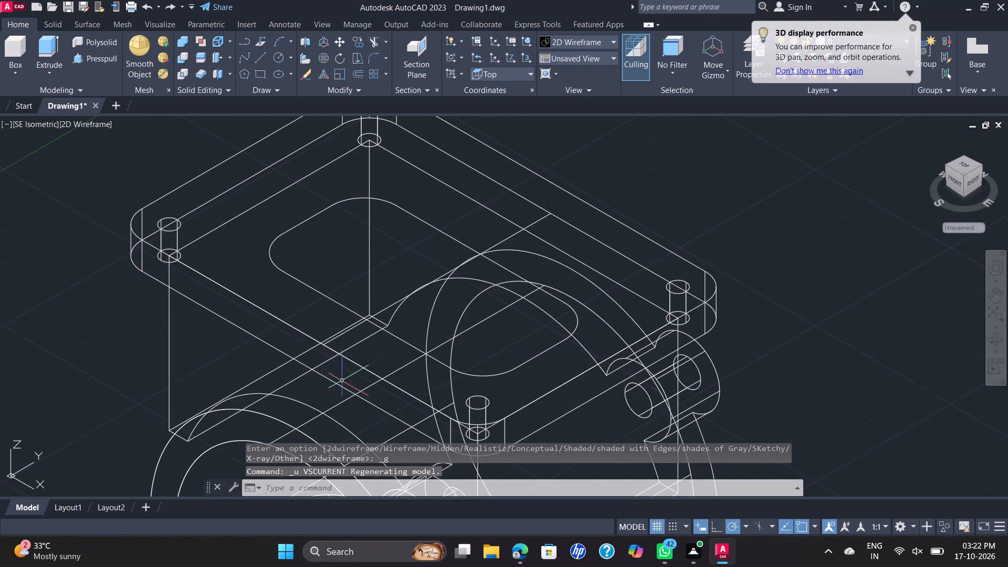
Move the rounded rectangle off the housing into the empty space beside the top plate.
{"action": "left_click", "coordinate": [337, 302]}
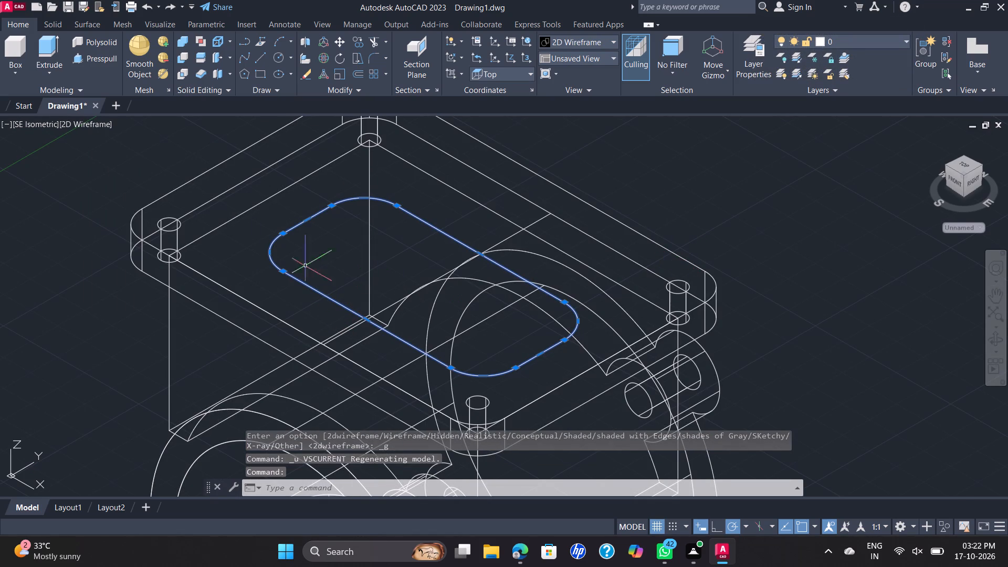
{"action": "left_click", "coordinate": [341, 42]}
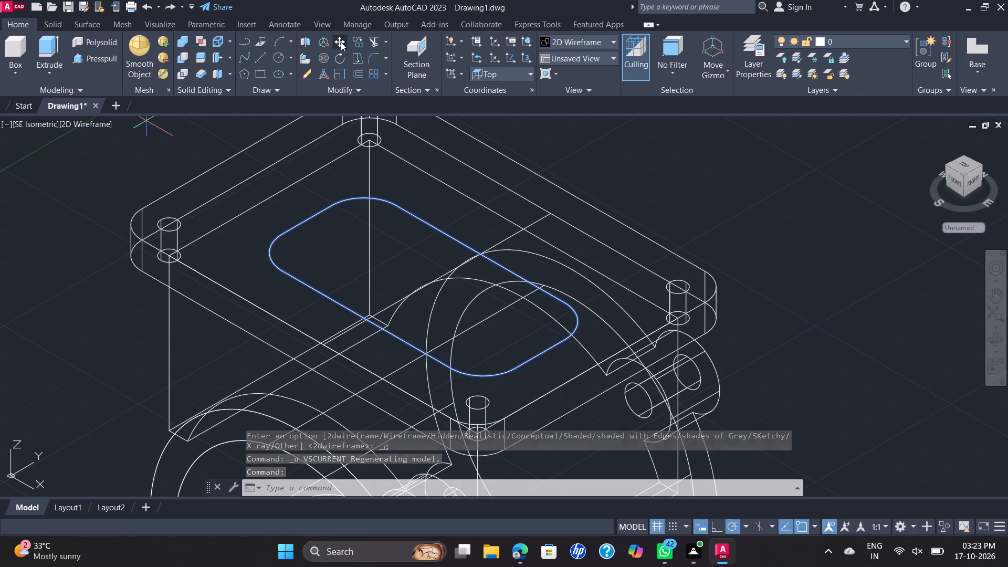
{"action": "left_click", "coordinate": [363, 320]}
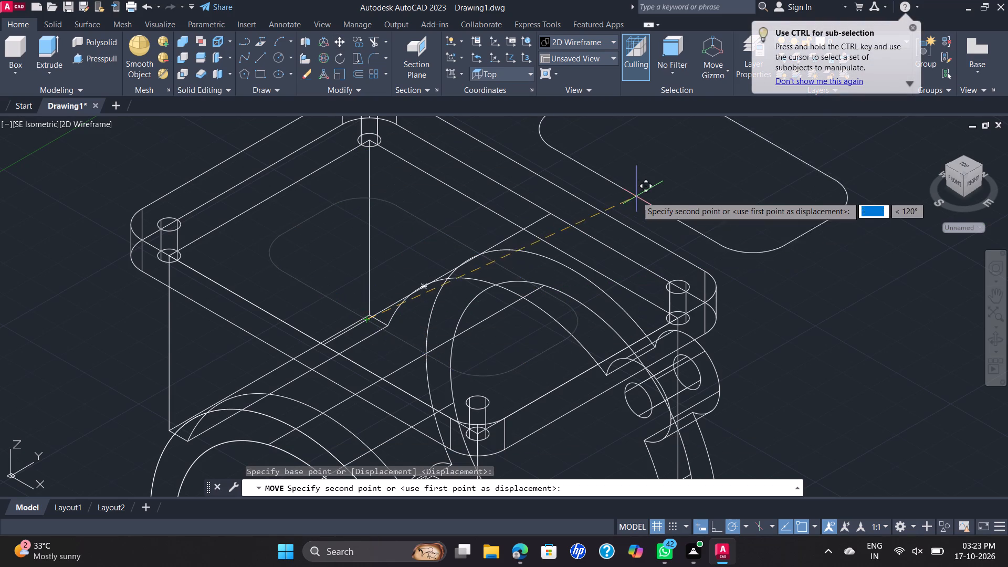
{"action": "left_click", "coordinate": [727, 184]}
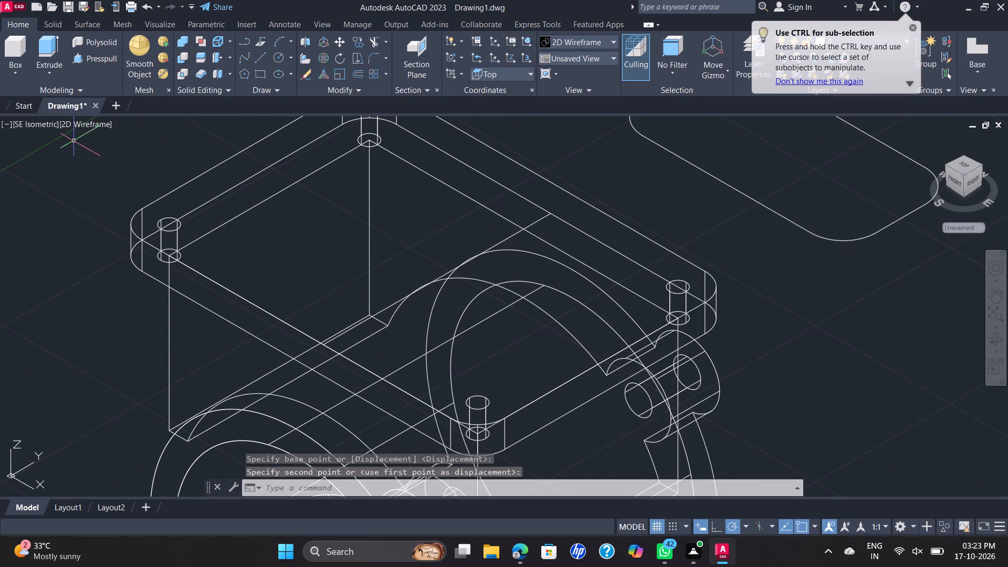
Switch to the Shades of Gray visual style and draw a line between the midpoints of the top plate's two long upper edges.
{"action": "left_click", "coordinate": [83, 128]}
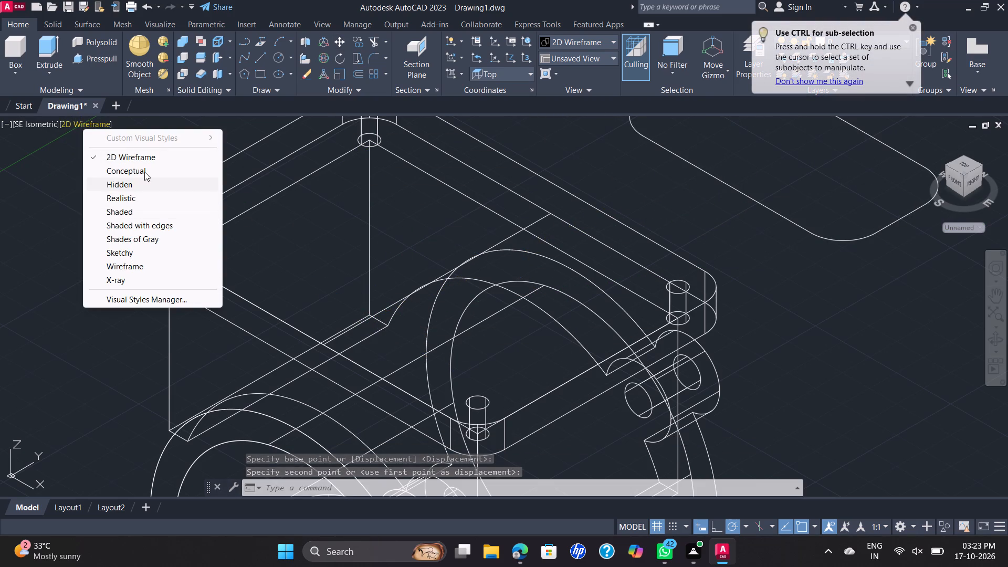
{"action": "left_click", "coordinate": [145, 243]}
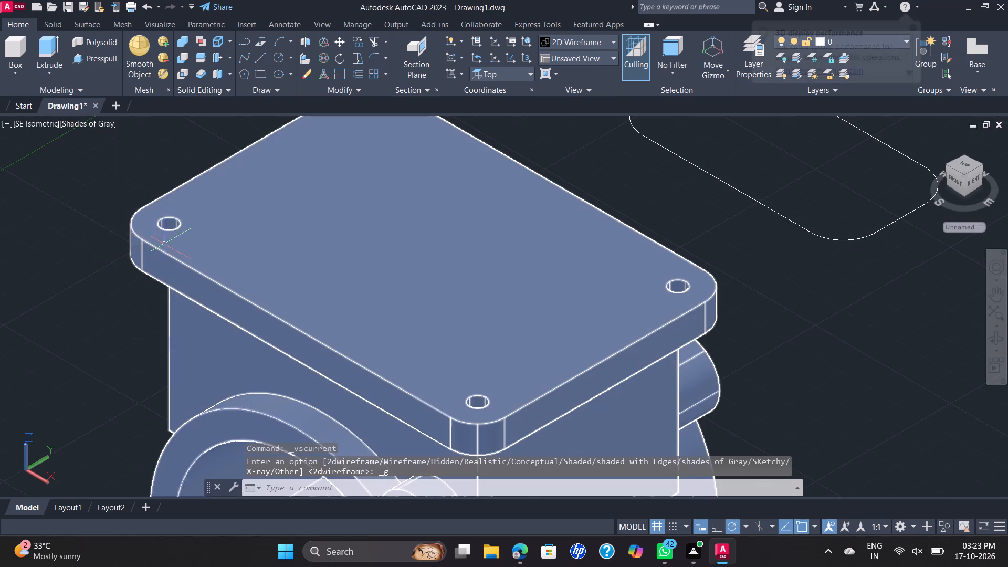
{"action": "scroll", "coordinate": [376, 274], "scroll_direction": "down", "scroll_amount": 2}
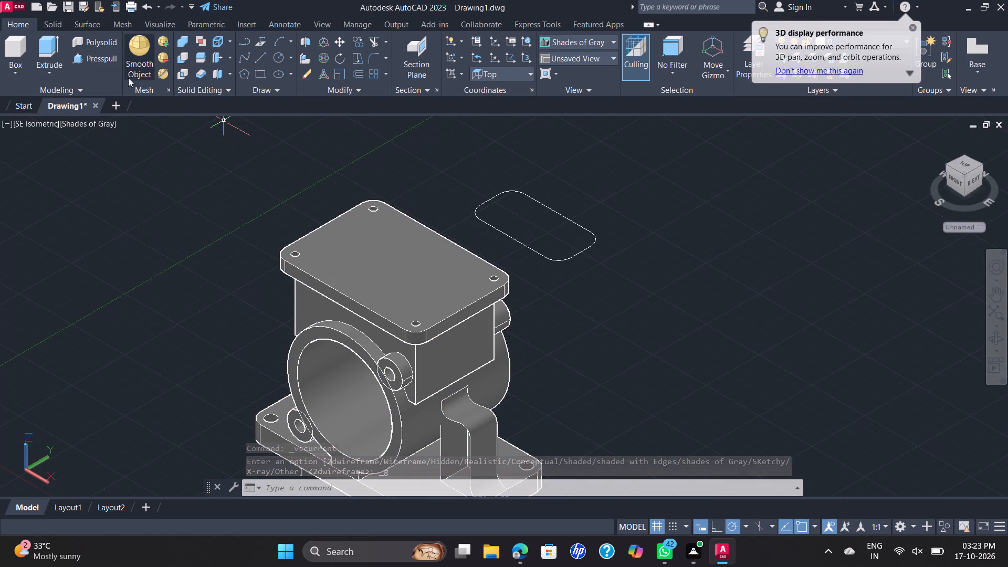
{"action": "left_click", "coordinate": [263, 58]}
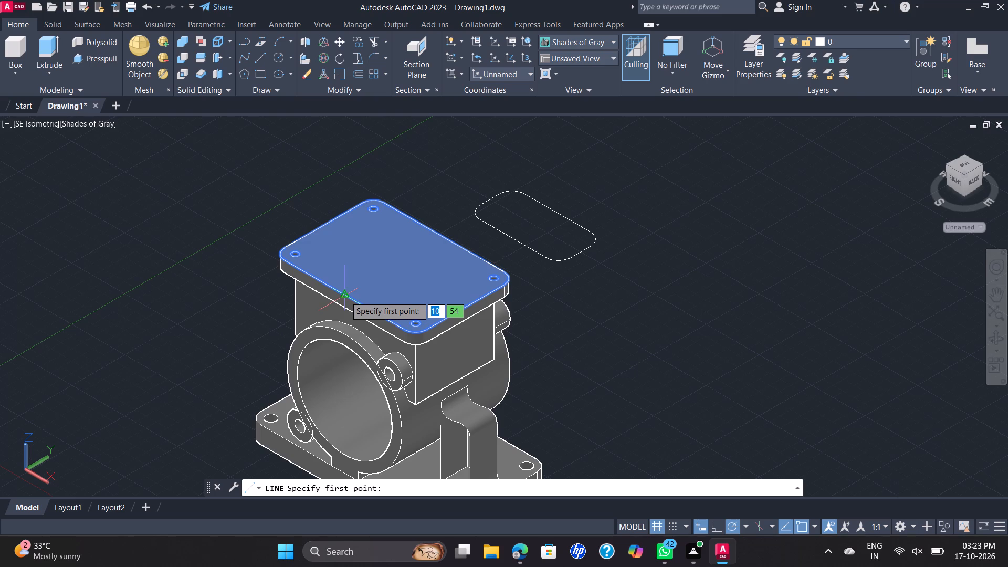
{"action": "left_click", "coordinate": [344, 296]}
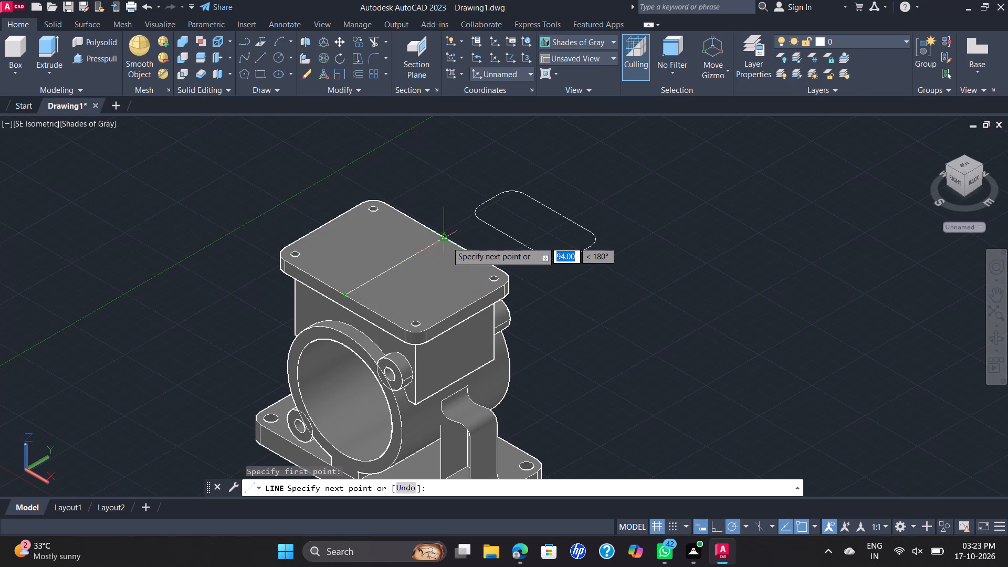
{"action": "left_click", "coordinate": [447, 241]}
{"action": "key", "text": "Escape"}
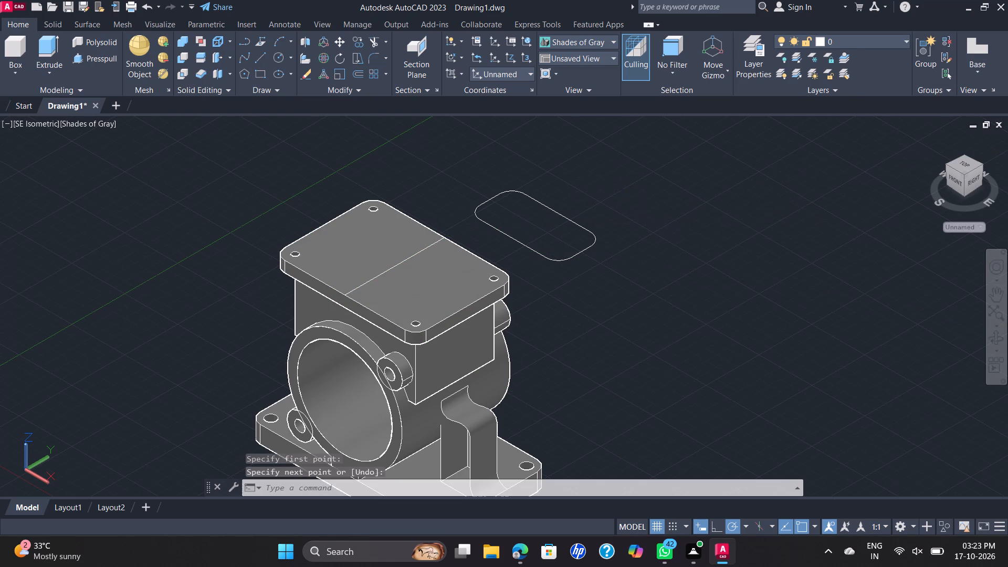
Move the rounded rectangle from its centre point onto the midpoint of the line across the top plate.
{"action": "left_click_drag", "start_coordinate": [609, 170], "coordinate": [604, 170]}
{"action": "left_click", "coordinate": [510, 239]}
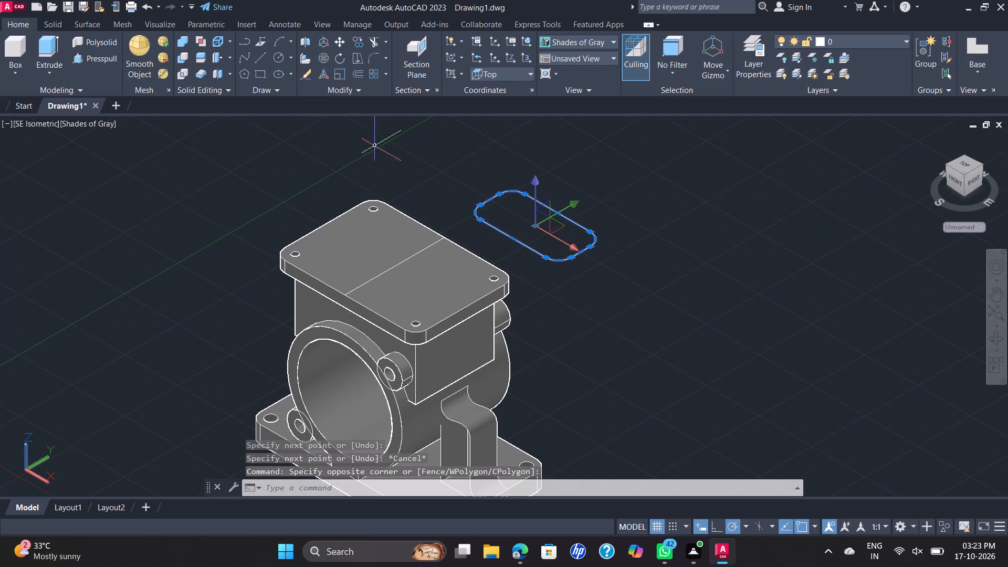
{"action": "left_click", "coordinate": [336, 43]}
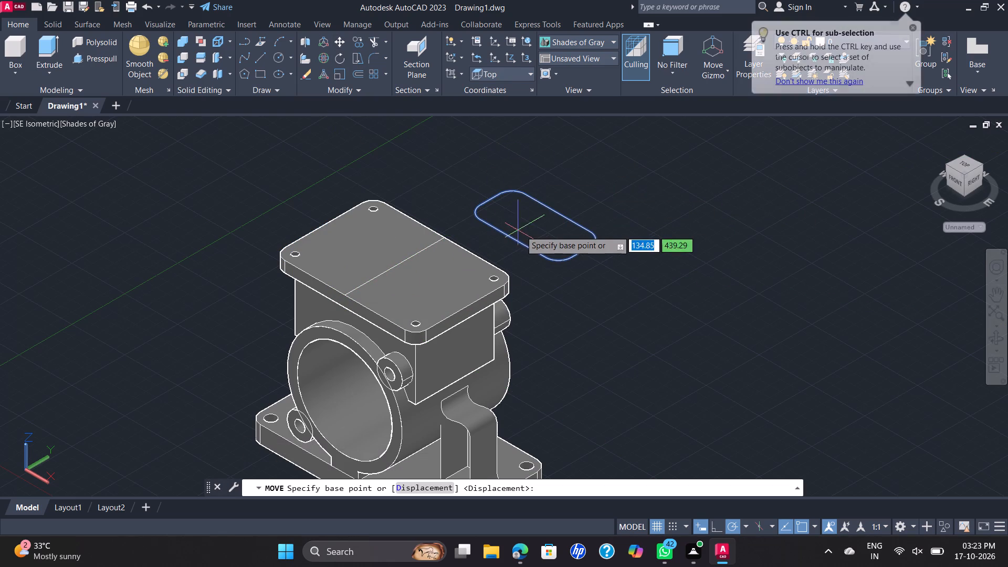
{"action": "left_click", "coordinate": [538, 229]}
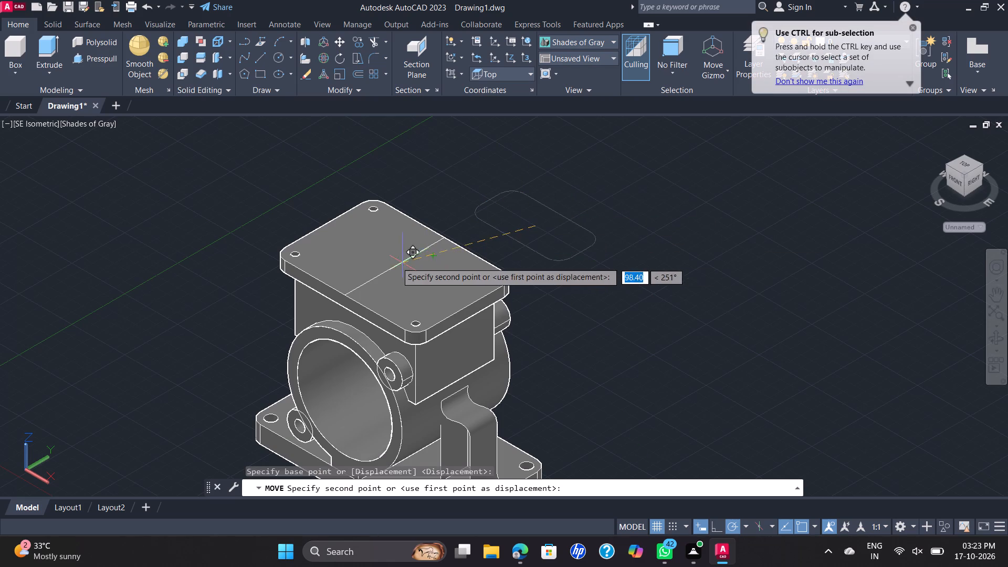
{"action": "left_click", "coordinate": [394, 270]}
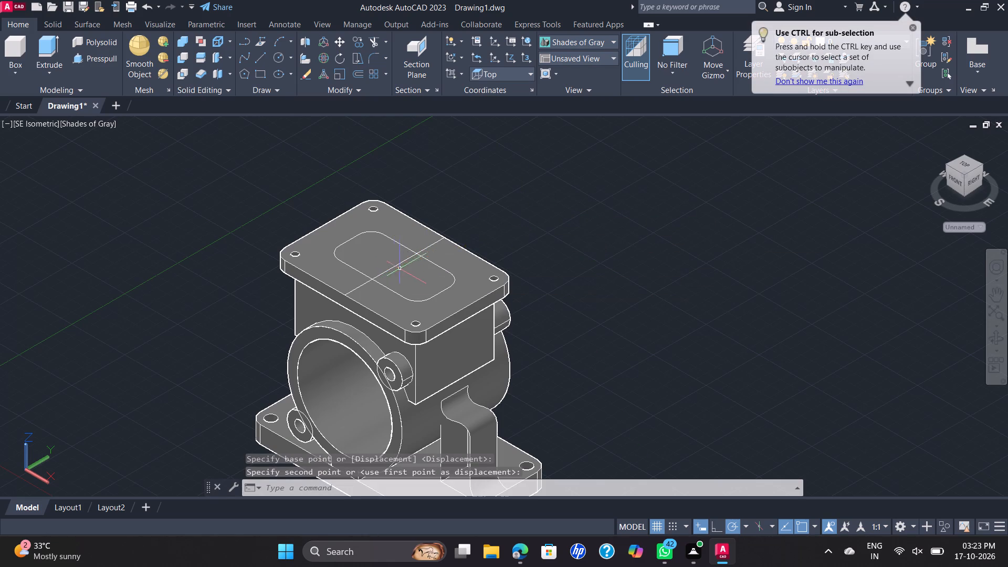
Delete the construction line crossing the upper face of the top plate.
{"action": "scroll", "coordinate": [400, 262], "scroll_direction": "up", "scroll_amount": 1}
{"action": "left_click", "coordinate": [400, 263]}
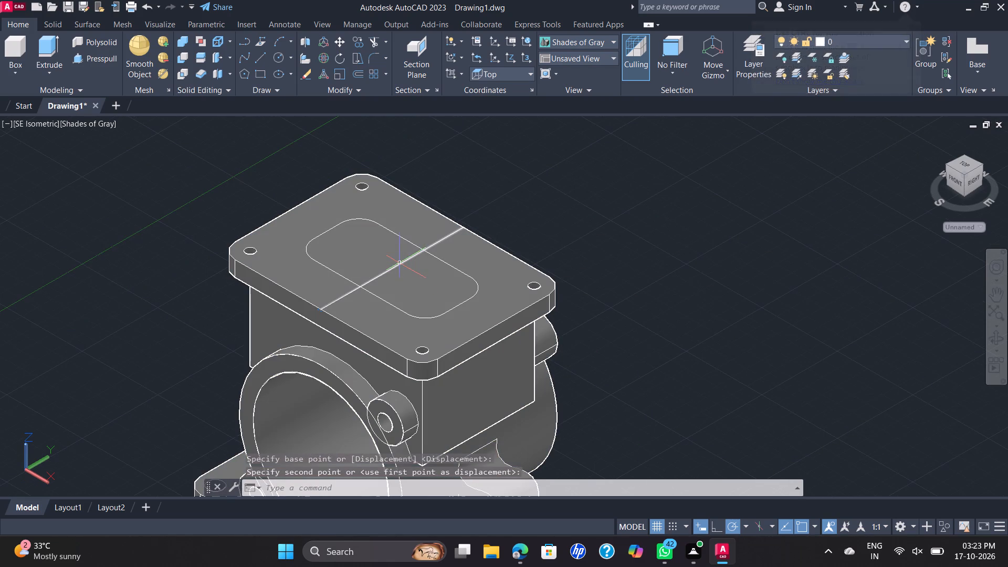
{"action": "key", "text": "Delete"}
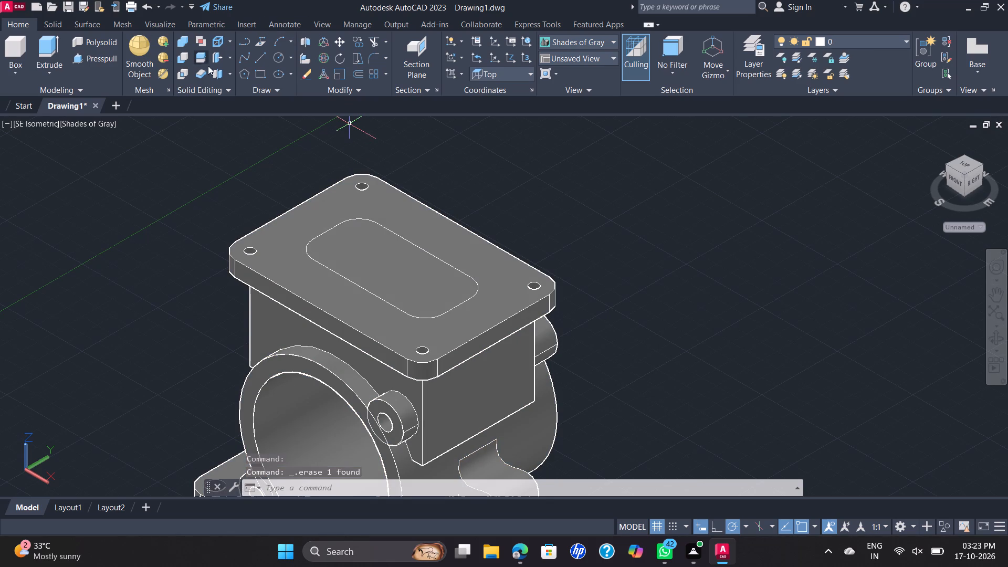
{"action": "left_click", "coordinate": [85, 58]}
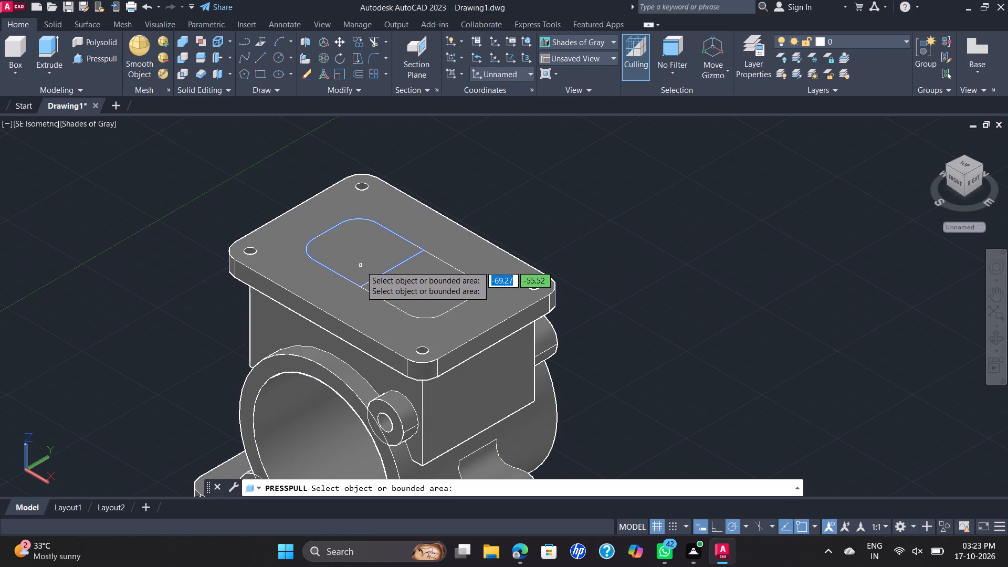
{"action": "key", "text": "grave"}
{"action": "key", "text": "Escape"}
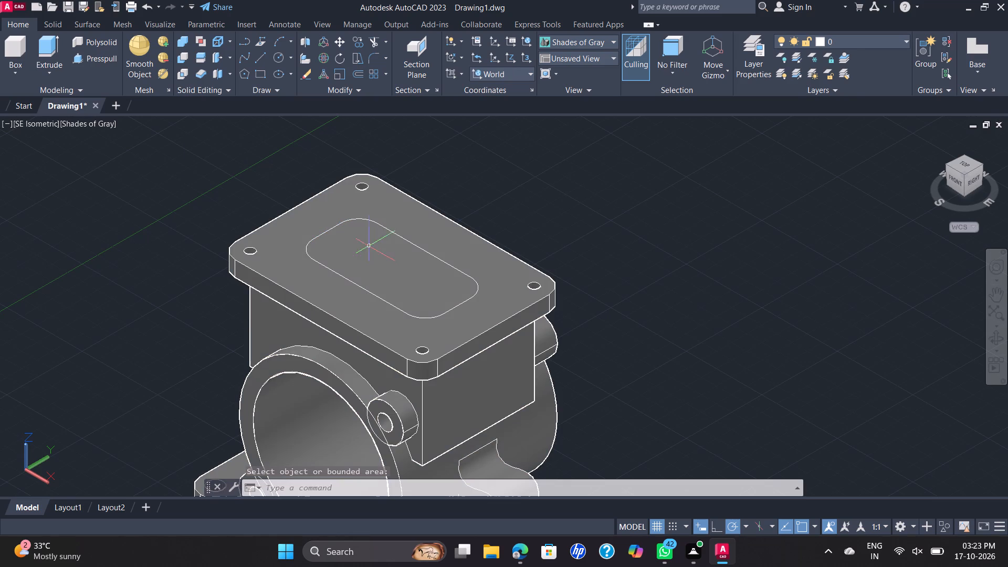
Switch to the 2D Wireframe visual style and delete the leftover construction line beneath the housing's top plate.
{"action": "left_click", "coordinate": [69, 126]}
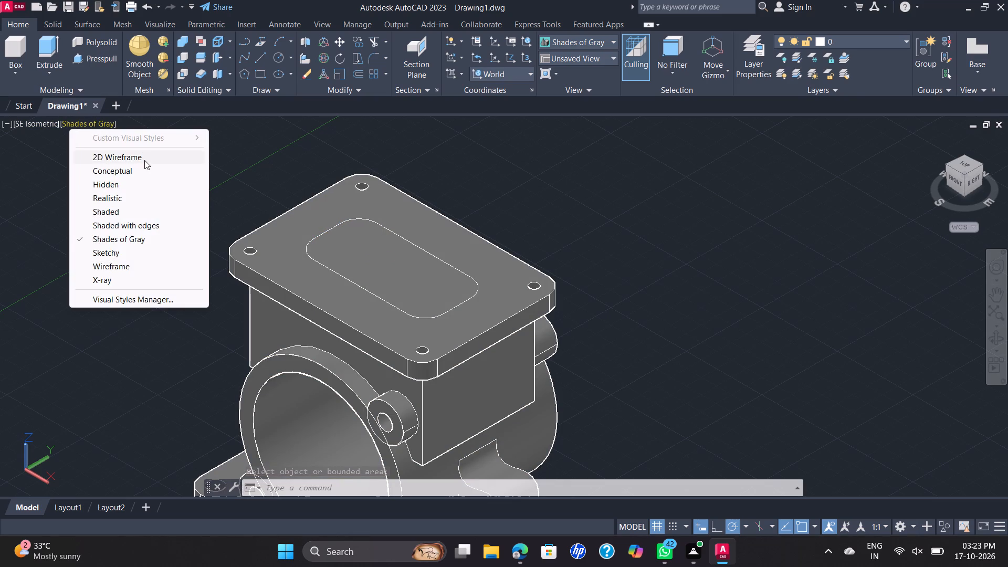
{"action": "left_click", "coordinate": [143, 156]}
{"action": "scroll", "coordinate": [417, 253], "scroll_direction": "up", "scroll_amount": 2}
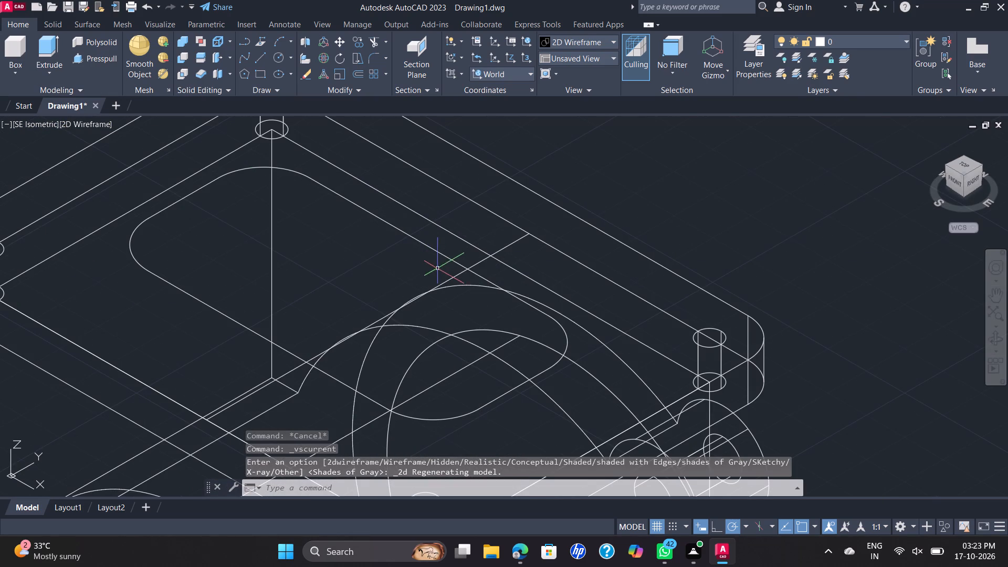
{"action": "left_click", "coordinate": [458, 275]}
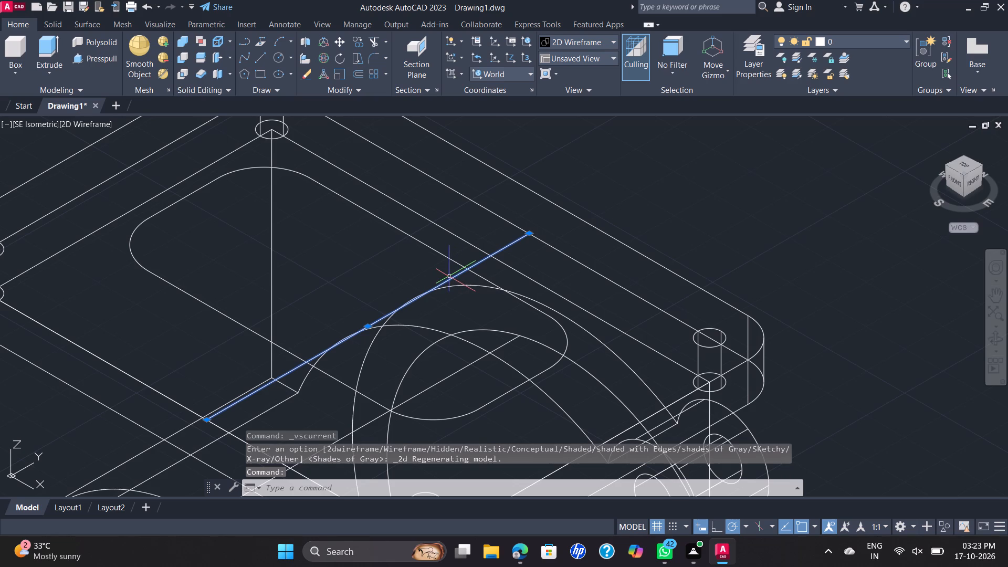
{"action": "key", "text": "Delete"}
{"action": "scroll", "coordinate": [424, 285], "scroll_direction": "down", "scroll_amount": 1}
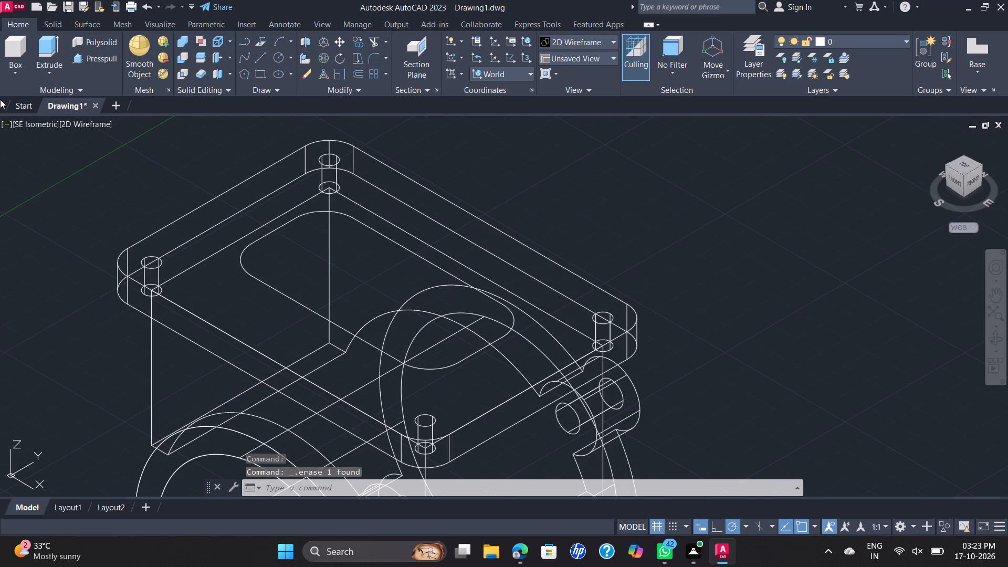
Switch to the Shades of Gray visual style and Presspull the rounded rectangle down through the top plate into the housing's bore.
{"action": "left_click", "coordinate": [98, 121]}
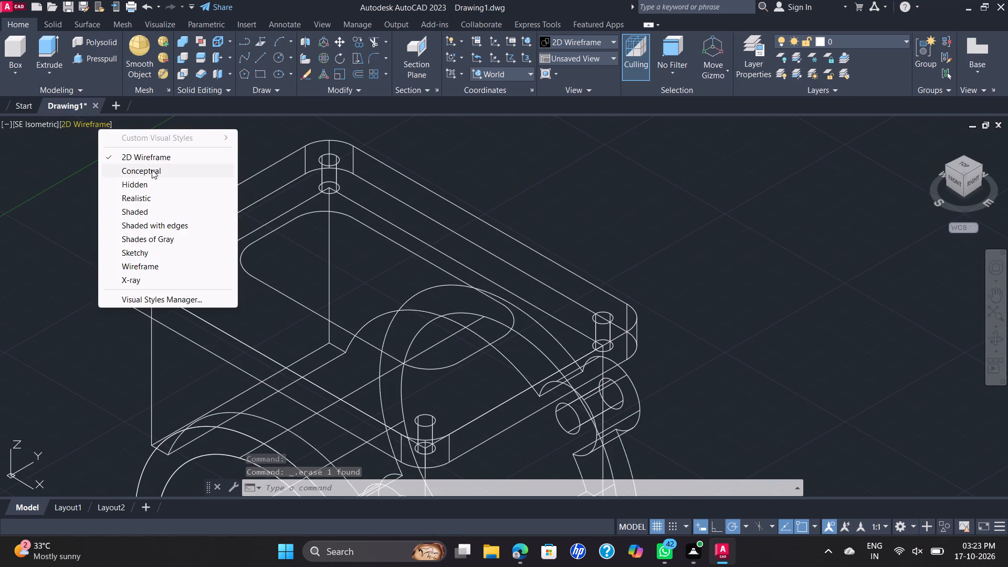
{"action": "left_click", "coordinate": [177, 243]}
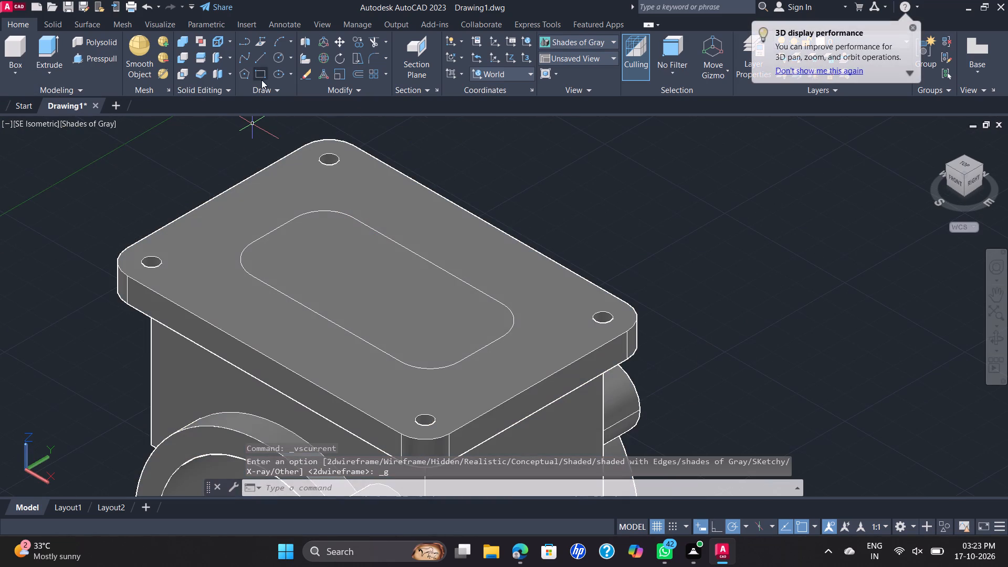
{"action": "left_click", "coordinate": [85, 57]}
{"action": "left_click", "coordinate": [352, 296]}
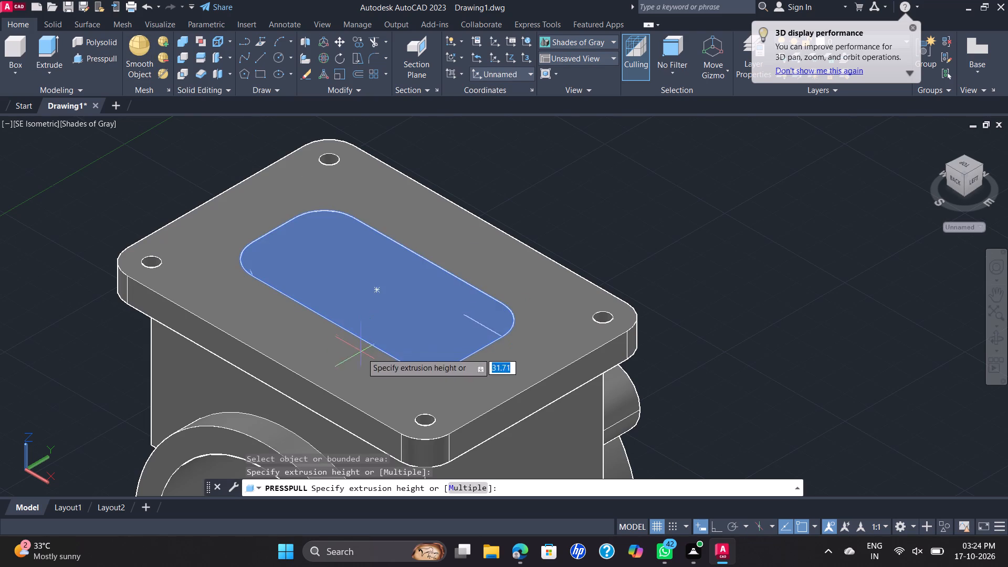
{"action": "scroll", "coordinate": [363, 355], "scroll_direction": "down", "scroll_amount": 2}
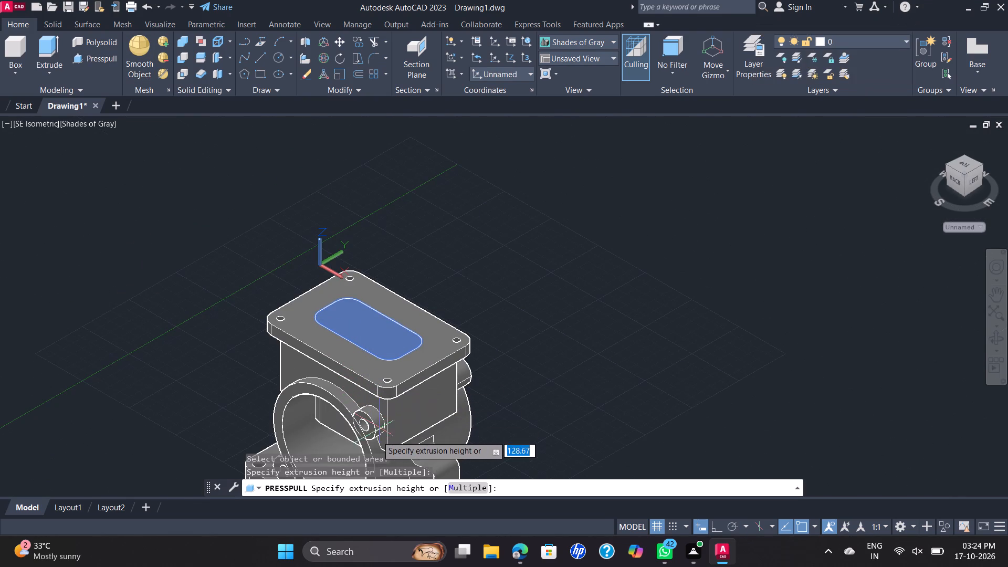
{"action": "left_click", "coordinate": [388, 451]}
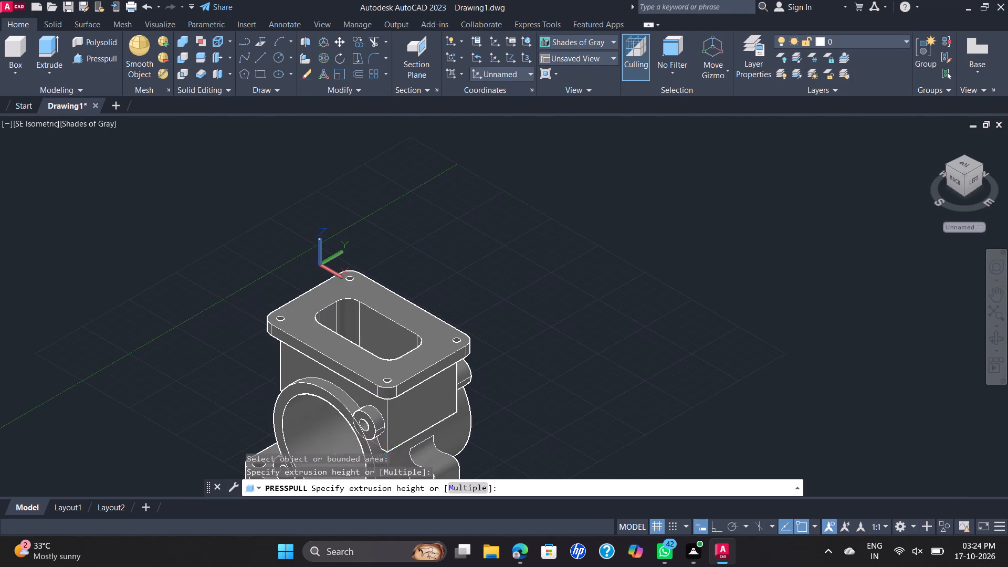
Examine the housing's rounded opening and bore from several sides.
{"action": "middle_click_drag", "start_coordinate": [496, 336], "coordinate": [568, 253], "text": "shift"}
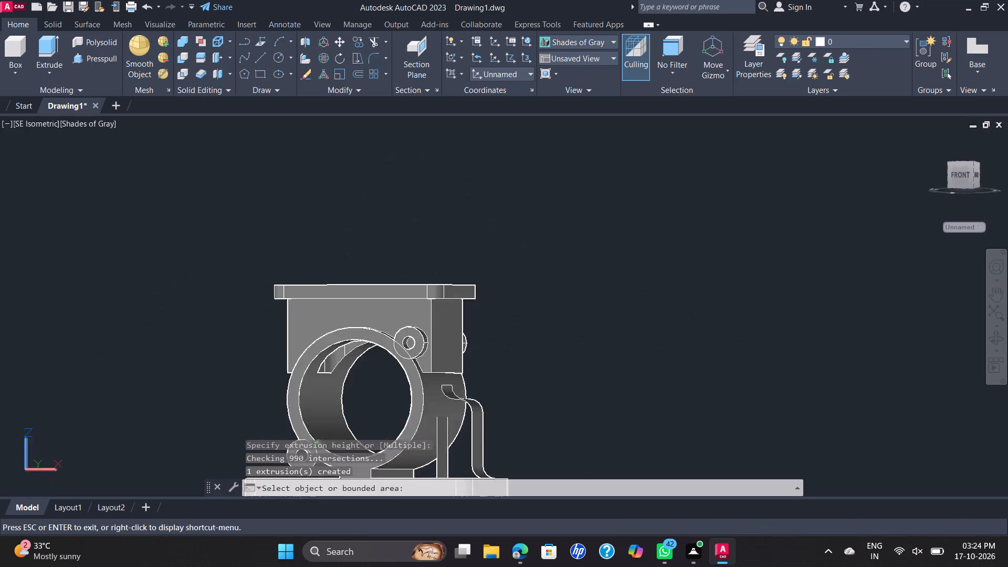
{"action": "middle_click_drag", "start_coordinate": [568, 253], "coordinate": [591, 411], "text": "shift"}
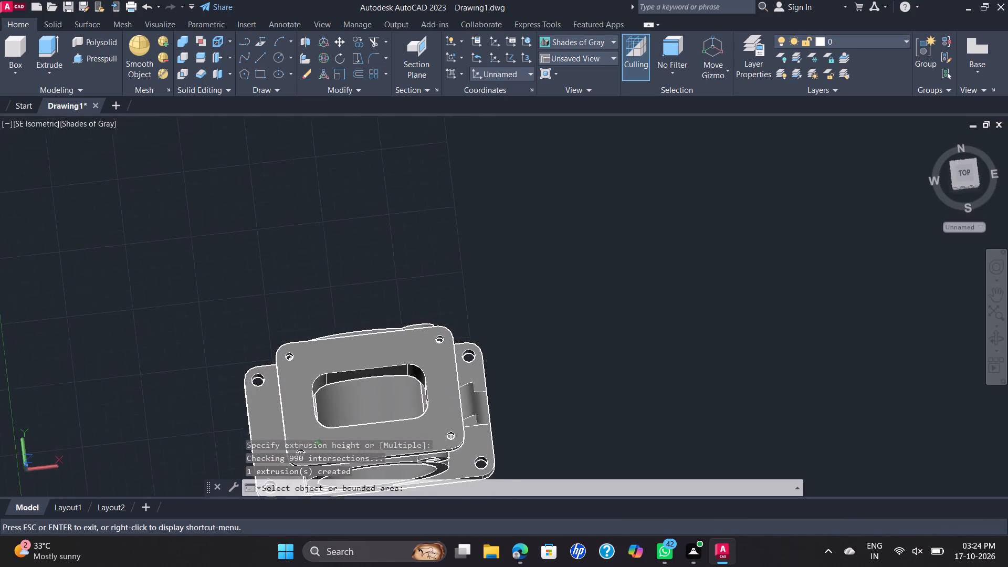
{"action": "middle_click_drag", "start_coordinate": [591, 411], "coordinate": [560, 202], "text": "shift"}
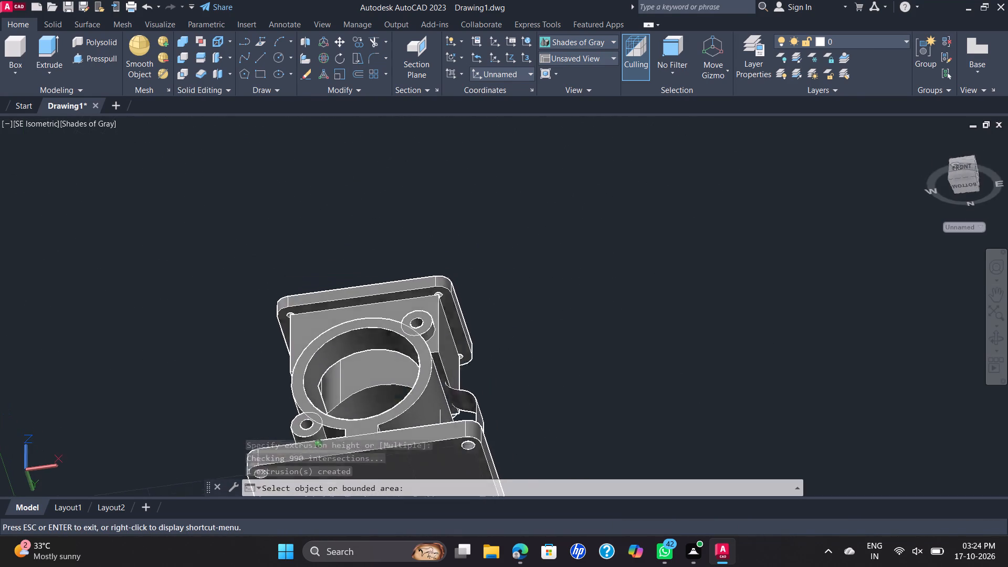
{"action": "middle_click_drag", "start_coordinate": [560, 202], "coordinate": [594, 316], "text": "shift"}
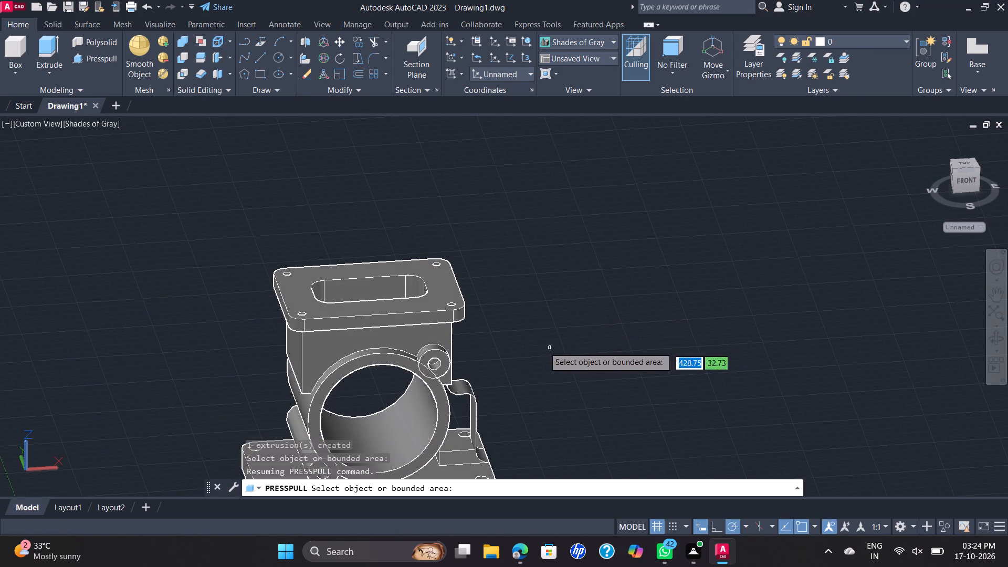
{"action": "scroll", "coordinate": [530, 337], "scroll_direction": "up", "scroll_amount": 2}
{"action": "scroll", "coordinate": [529, 325], "scroll_direction": "down", "scroll_amount": 2}
{"action": "middle_click_drag", "start_coordinate": [498, 362], "coordinate": [528, 268]}
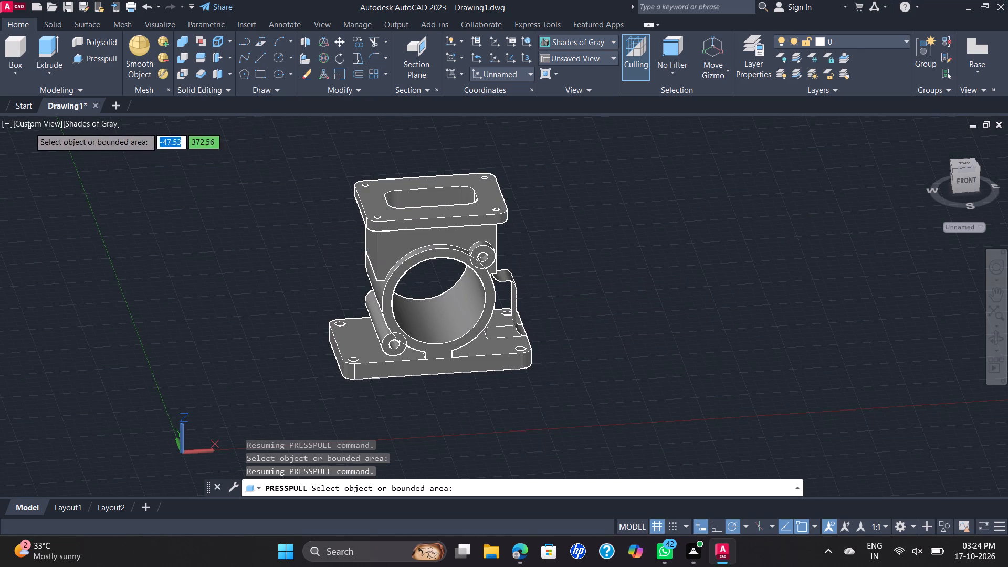
{"action": "key", "text": "Escape"}
{"action": "key", "text": "grave"}
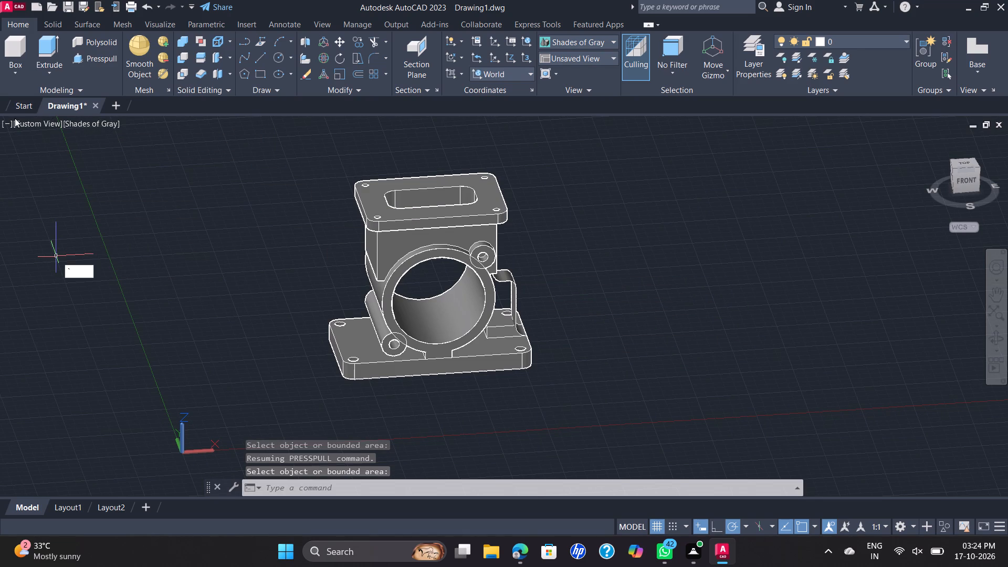
{"action": "key", "text": "Escape"}
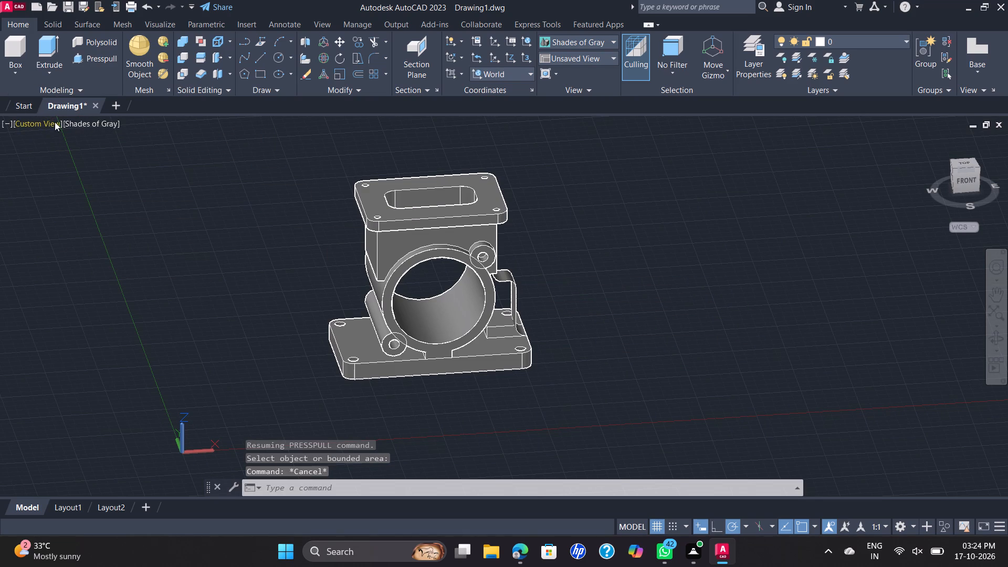
Set the model to the Bottom view with the 2D Wireframe visual style.
{"action": "left_click", "coordinate": [28, 128]}
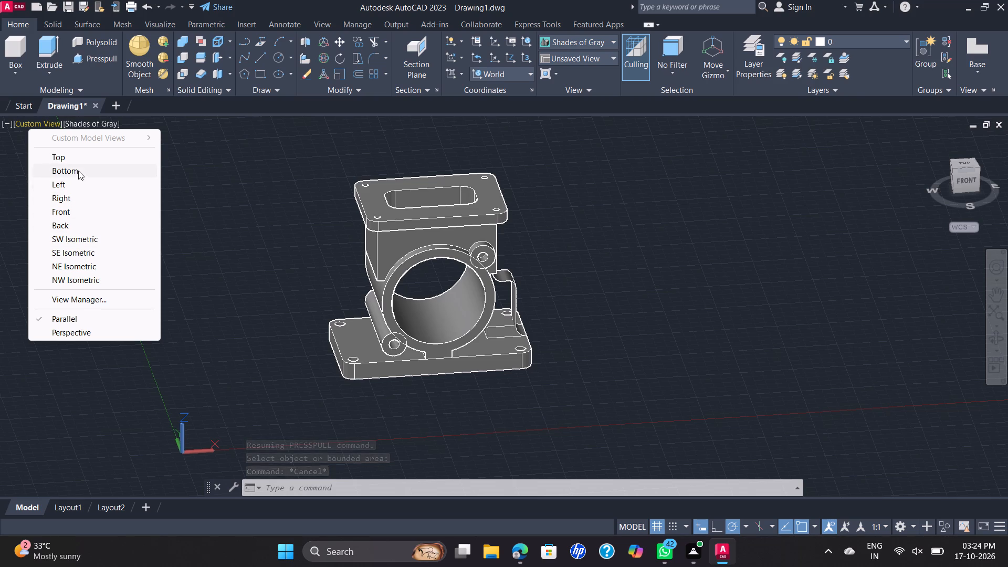
{"action": "left_click", "coordinate": [78, 171]}
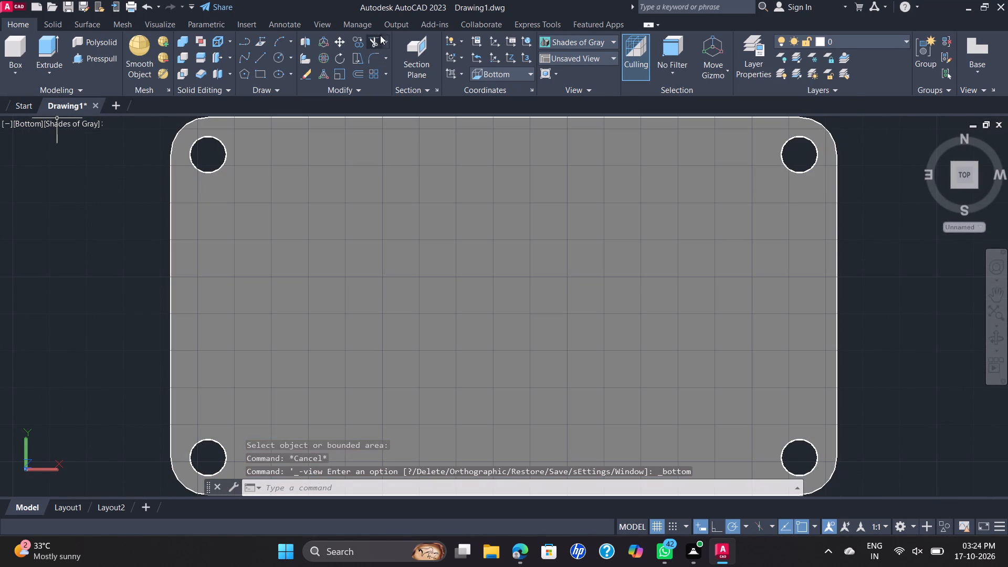
{"action": "left_click", "coordinate": [278, 57]}
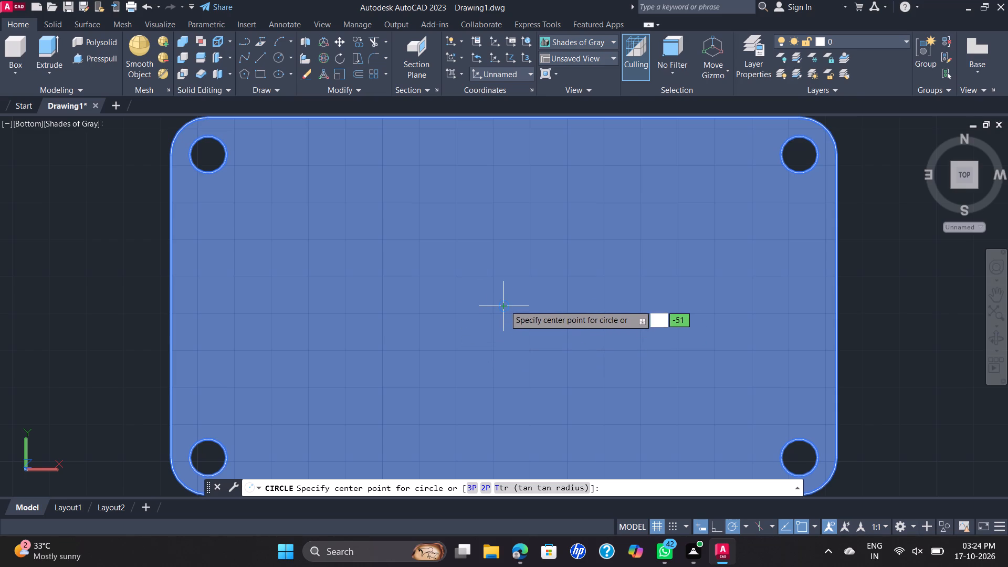
{"action": "key", "text": "Escape"}
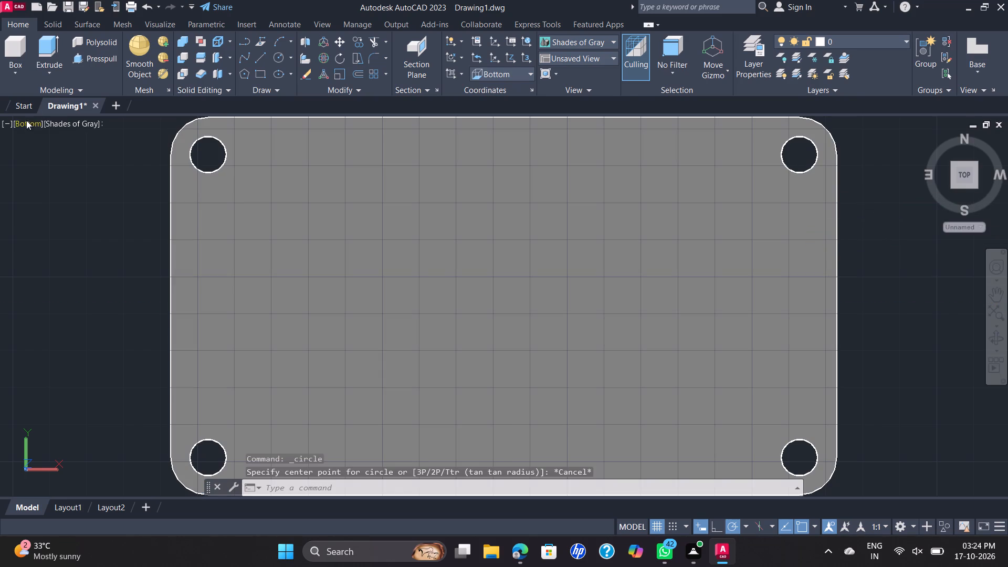
{"action": "left_click", "coordinate": [29, 122]}
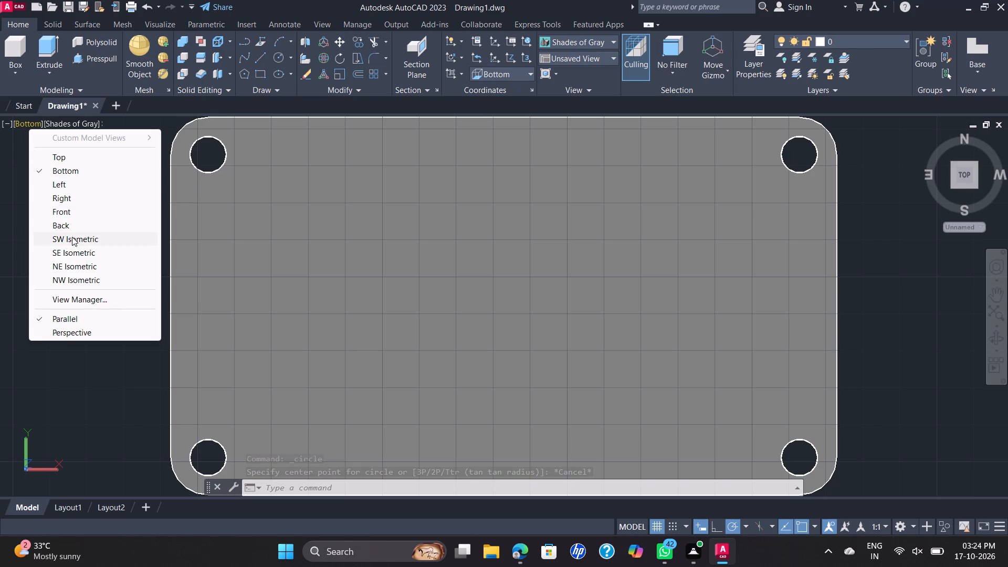
{"action": "left_click", "coordinate": [0, 215]}
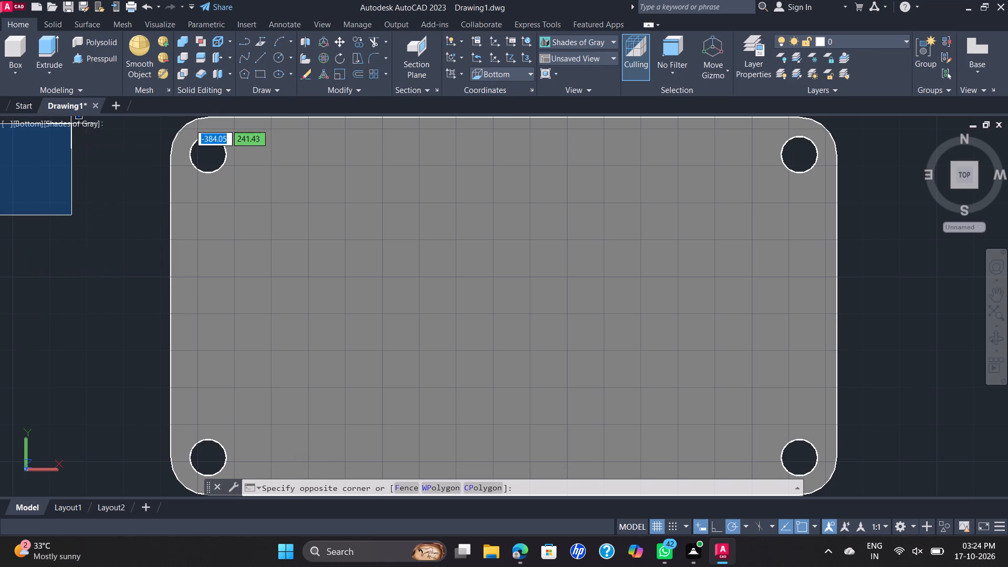
{"action": "left_click", "coordinate": [71, 124]}
{"action": "left_click", "coordinate": [71, 124]}
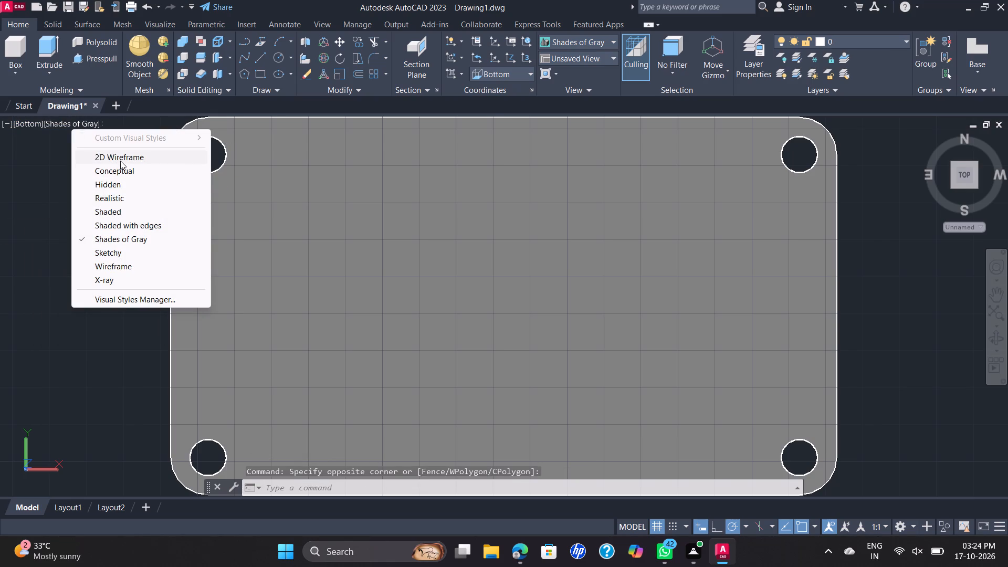
{"action": "left_click", "coordinate": [120, 161]}
{"action": "scroll", "coordinate": [444, 196], "scroll_direction": "down", "scroll_amount": 1}
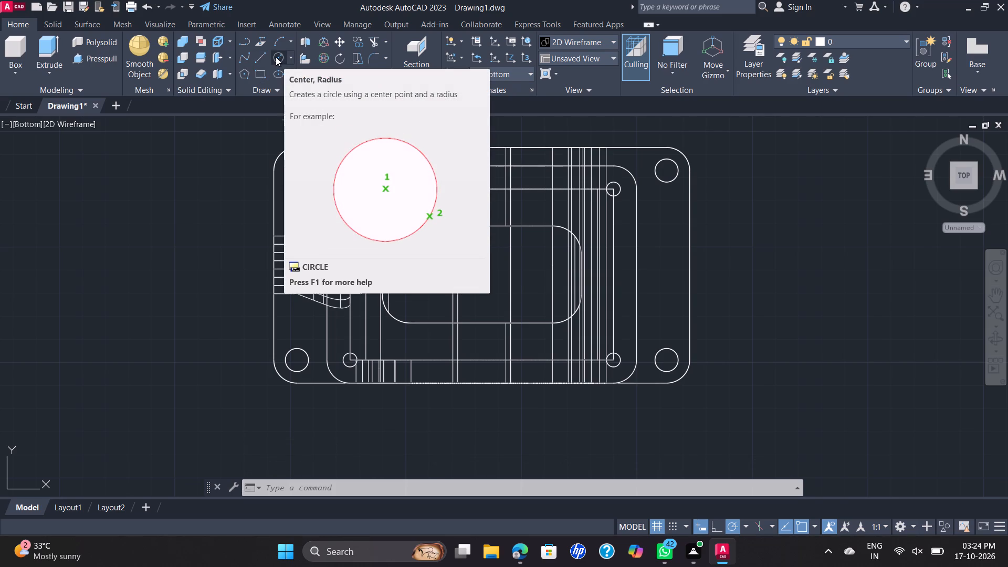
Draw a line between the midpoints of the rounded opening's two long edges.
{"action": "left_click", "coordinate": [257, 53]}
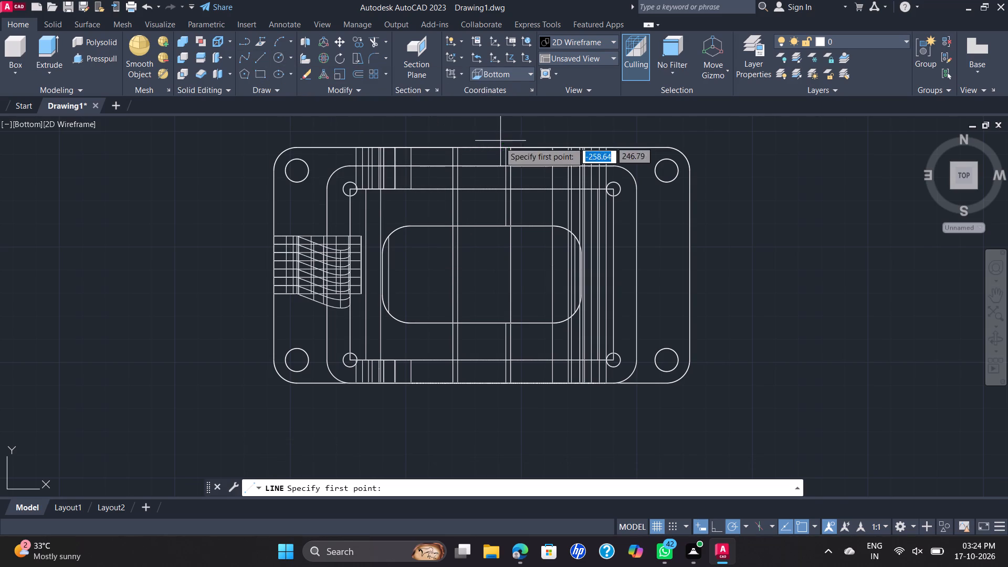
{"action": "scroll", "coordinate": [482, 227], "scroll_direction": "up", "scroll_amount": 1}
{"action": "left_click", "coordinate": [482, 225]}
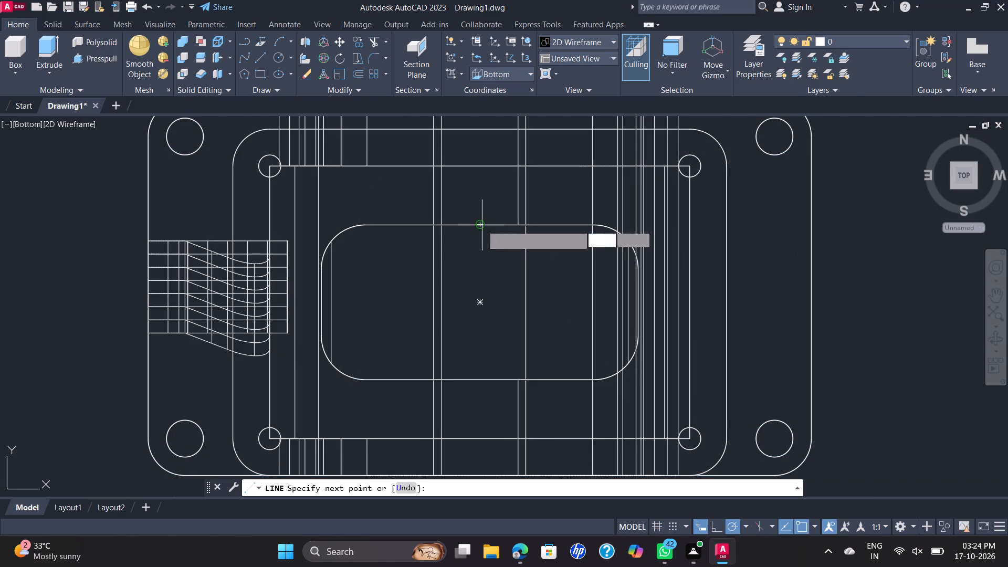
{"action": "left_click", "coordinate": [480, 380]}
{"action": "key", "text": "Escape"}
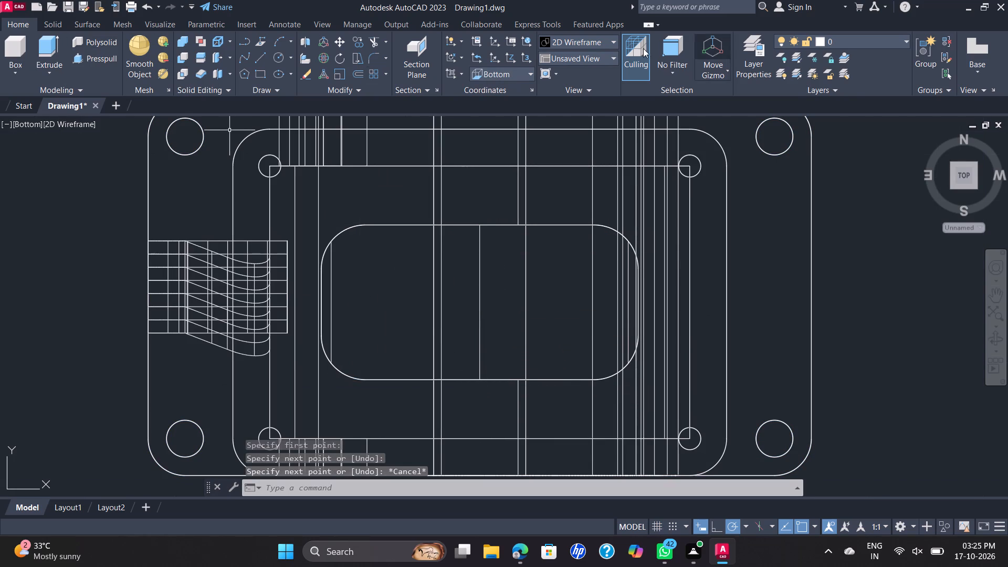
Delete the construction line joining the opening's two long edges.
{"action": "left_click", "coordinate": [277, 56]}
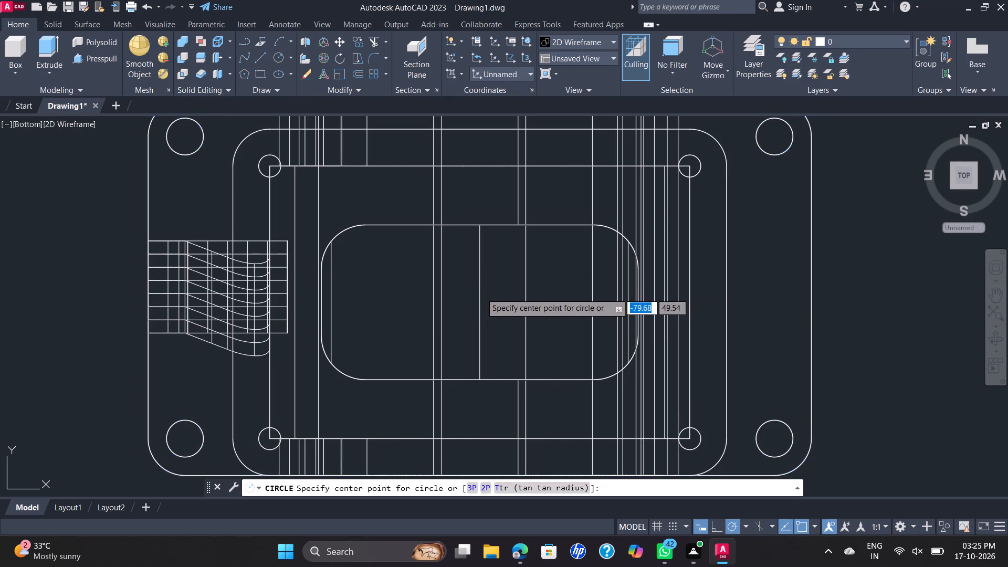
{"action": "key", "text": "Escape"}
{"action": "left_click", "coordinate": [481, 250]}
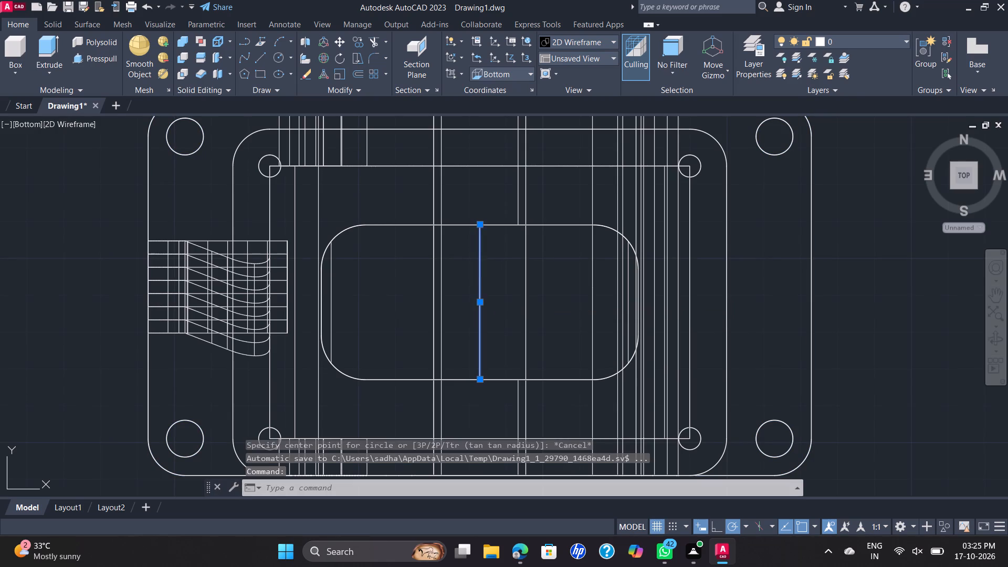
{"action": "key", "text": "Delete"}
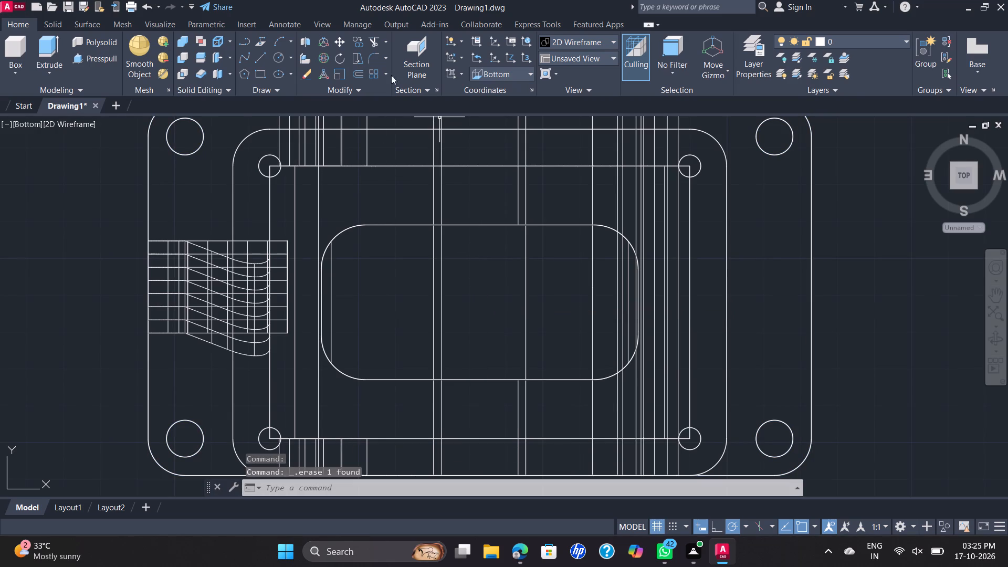
Draw an 86 long construction line between the midpoints of the rounded opening's two short edges.
{"action": "left_click", "coordinate": [262, 58]}
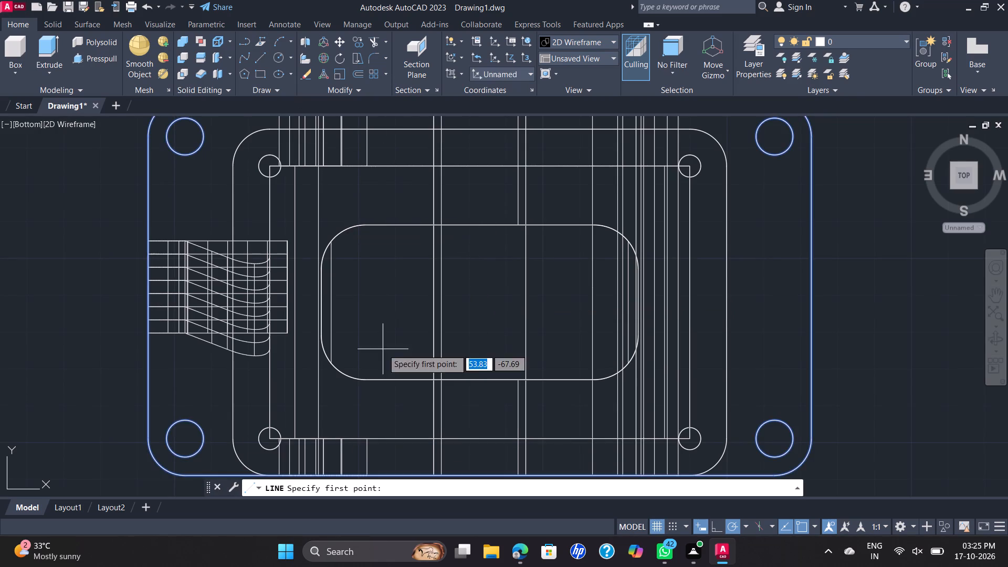
{"action": "left_click", "coordinate": [320, 306]}
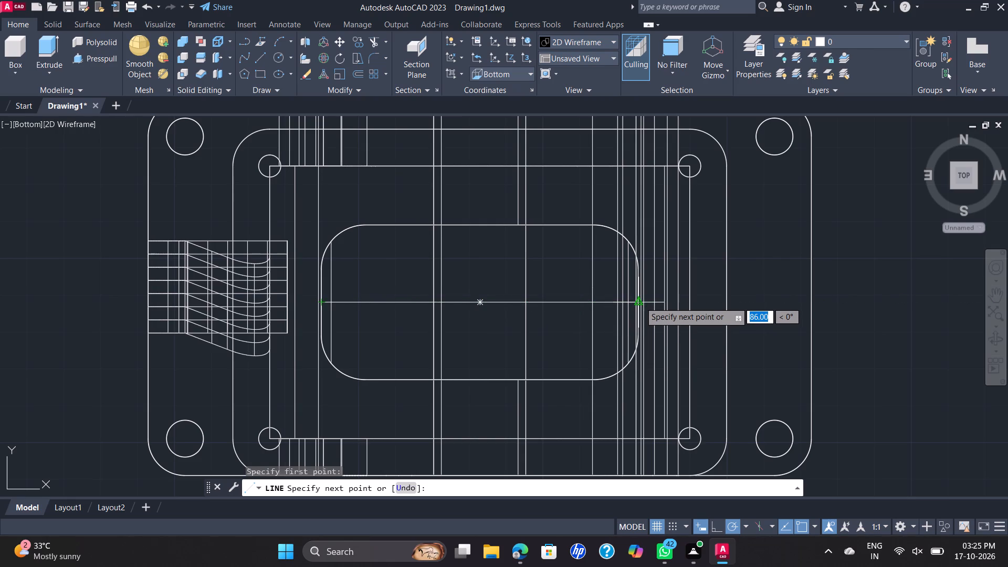
{"action": "left_click", "coordinate": [640, 302]}
{"action": "key", "text": "Escape"}
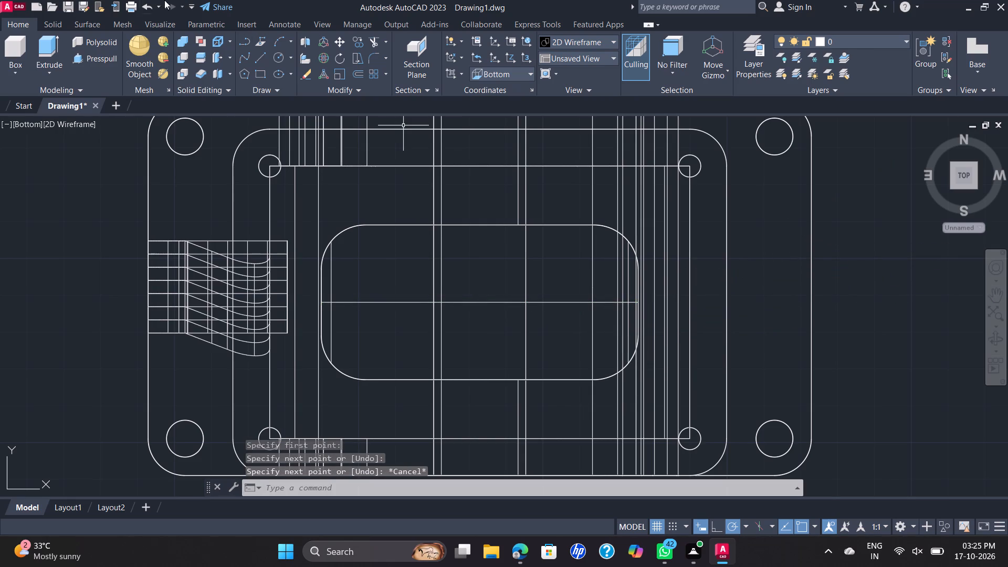
Draw a circle of radius 10 centred on the construction line's midpoint and delete that line.
{"action": "left_click", "coordinate": [276, 56]}
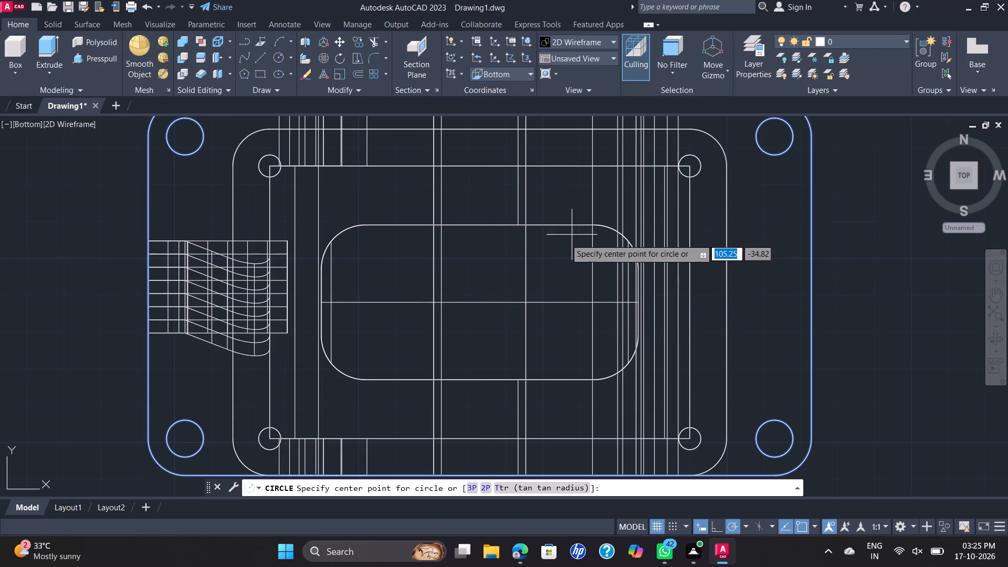
{"action": "left_click", "coordinate": [480, 300]}
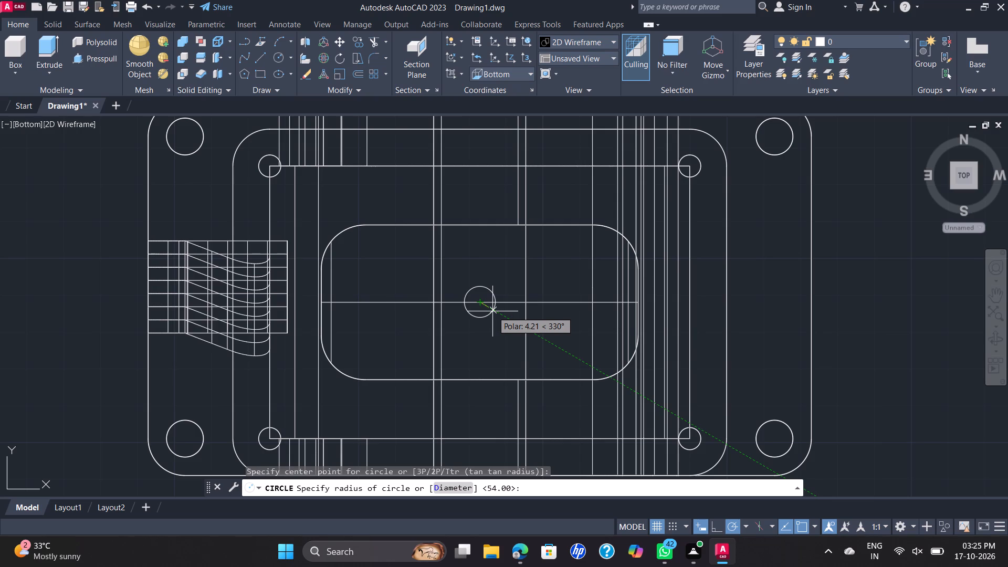
{"action": "type", "text": "10"}
{"action": "key", "text": "Return"}
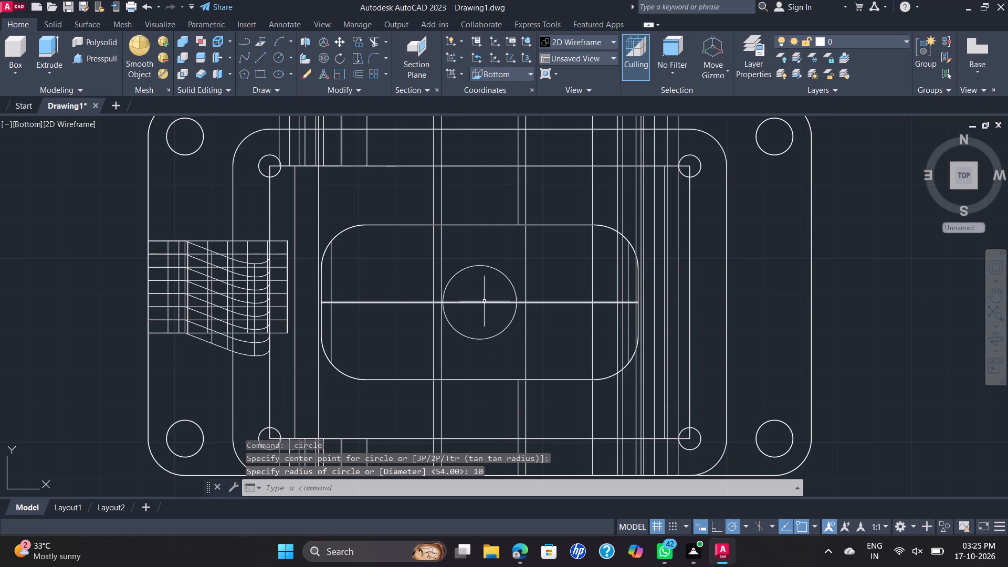
{"action": "left_click", "coordinate": [486, 302]}
{"action": "key", "text": "Delete"}
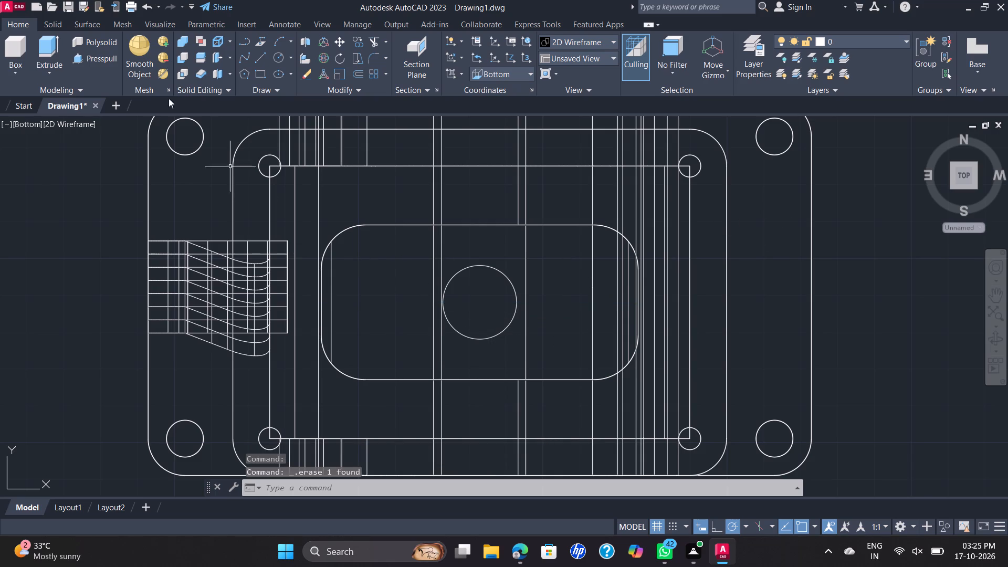
Switch the Bottom view to the Shades of Gray visual style.
{"action": "left_click", "coordinate": [58, 129]}
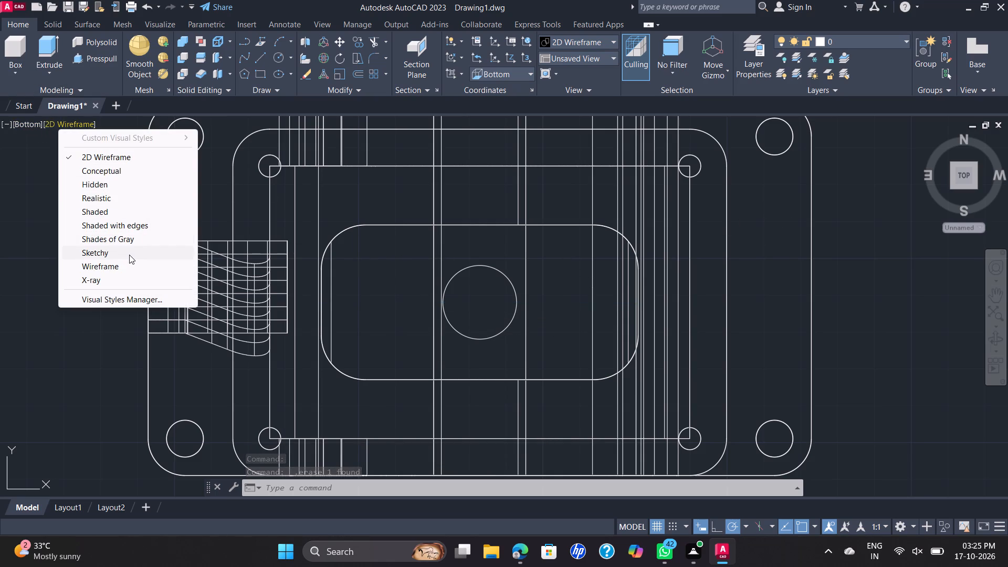
{"action": "left_click", "coordinate": [134, 237]}
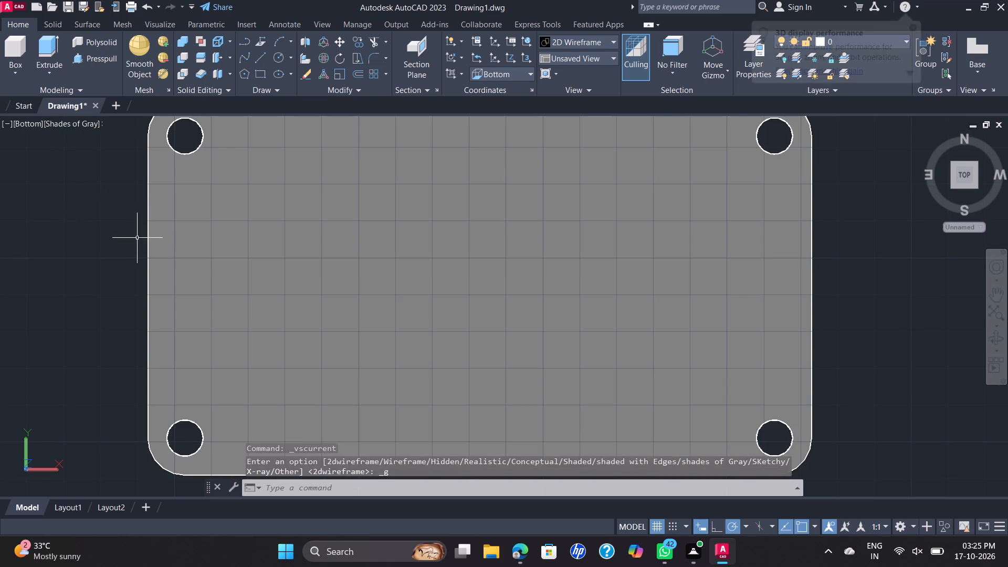
In the 2D Wireframe visual style, move the radius 10 circle from the opening's centre to empty space beside the housing.
{"action": "scroll", "coordinate": [458, 307], "scroll_direction": "up", "scroll_amount": 1}
{"action": "scroll", "coordinate": [489, 300], "scroll_direction": "down", "scroll_amount": 4}
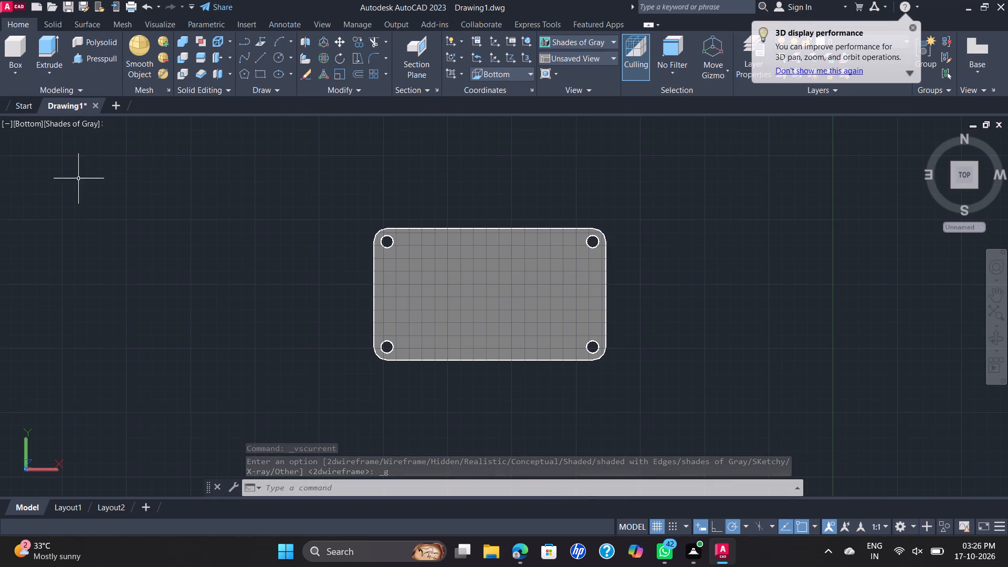
{"action": "left_click", "coordinate": [19, 120]}
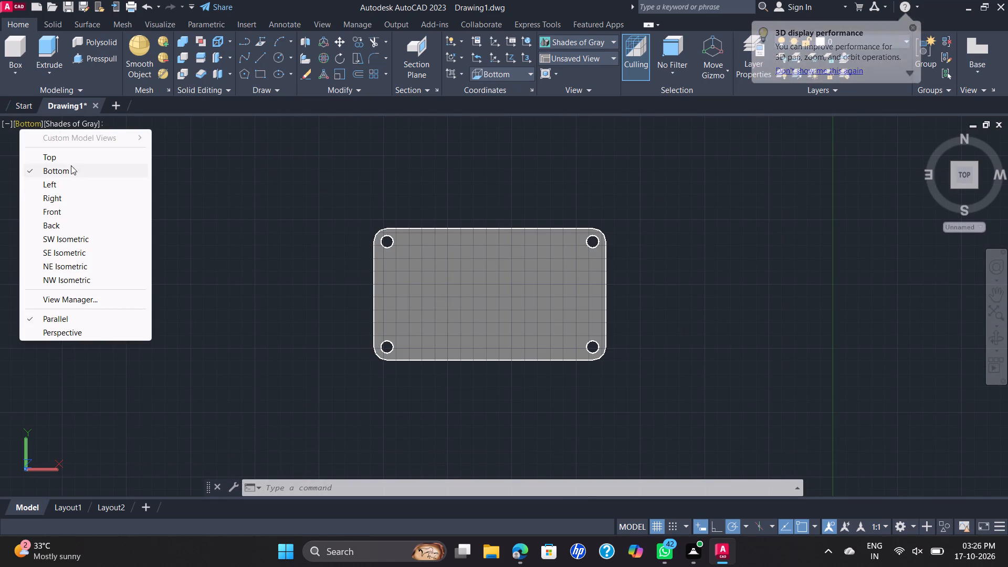
{"action": "left_click", "coordinate": [93, 123]}
{"action": "left_click", "coordinate": [83, 124]}
{"action": "left_click", "coordinate": [83, 124]}
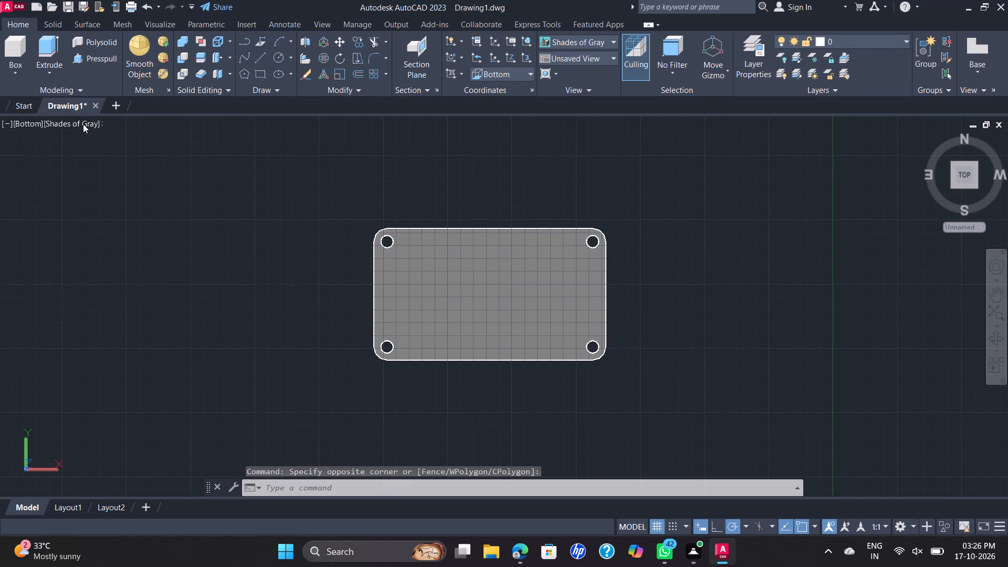
{"action": "left_click", "coordinate": [66, 125]}
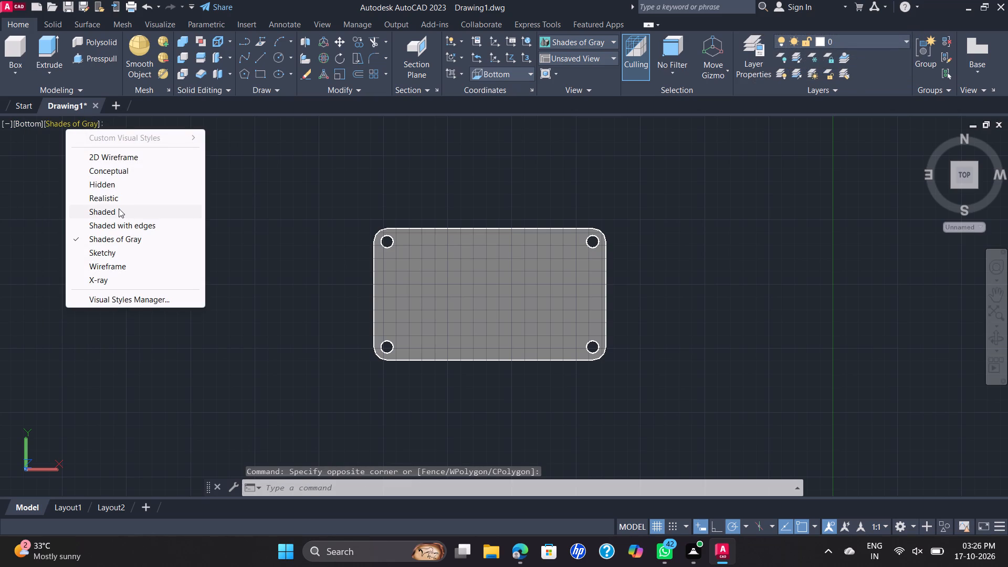
{"action": "left_click", "coordinate": [101, 158]}
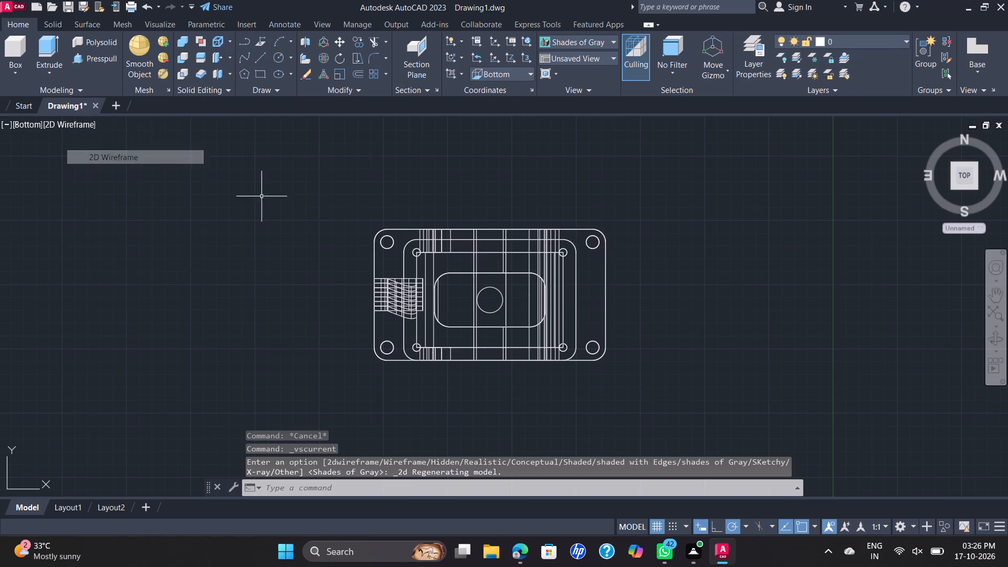
{"action": "left_click", "coordinate": [484, 310]}
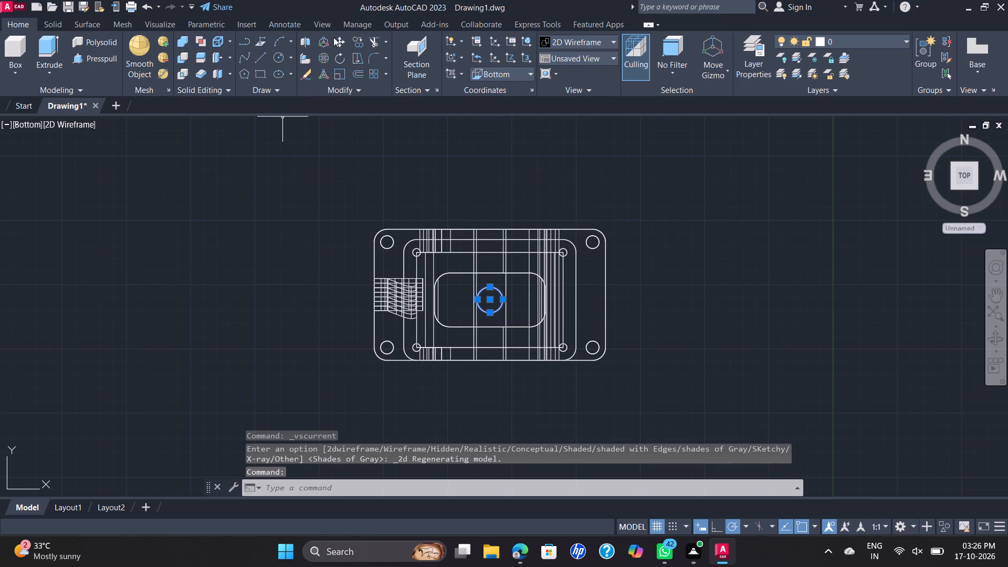
{"action": "left_click", "coordinate": [340, 40]}
{"action": "left_click", "coordinate": [485, 301]}
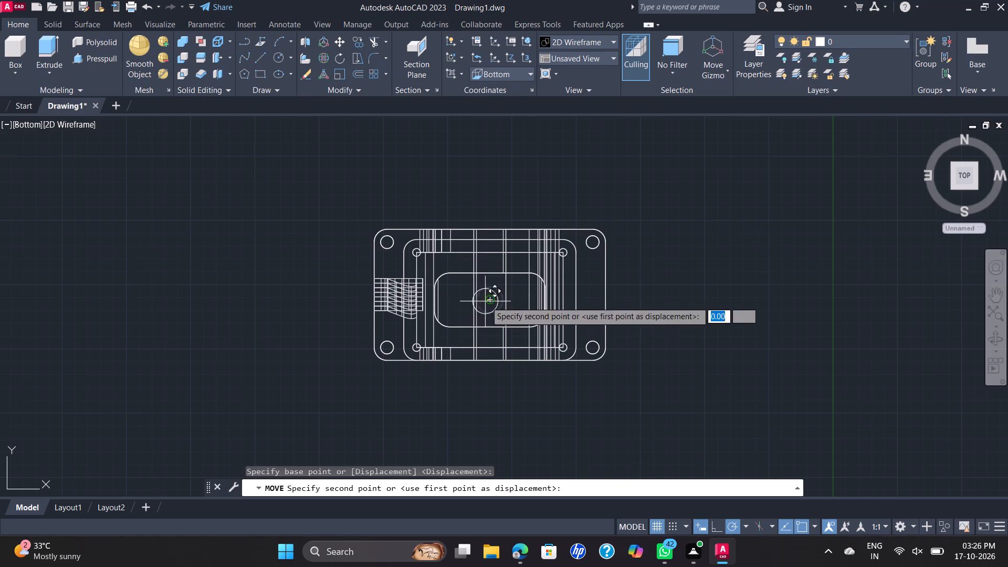
{"action": "left_click", "coordinate": [255, 283]}
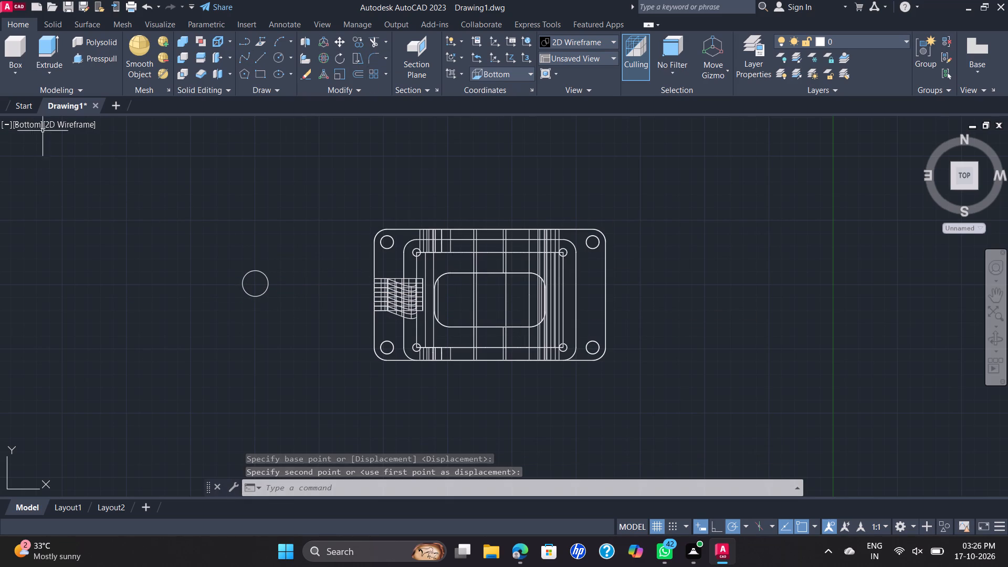
Switch the Bottom view to the Shades of Gray visual style.
{"action": "left_click", "coordinate": [66, 125]}
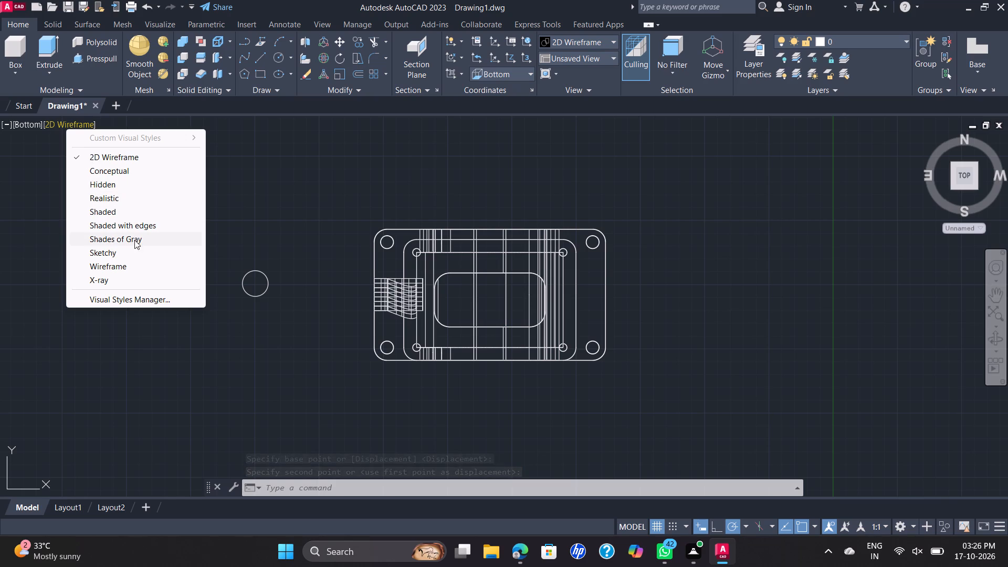
{"action": "left_click", "coordinate": [134, 236]}
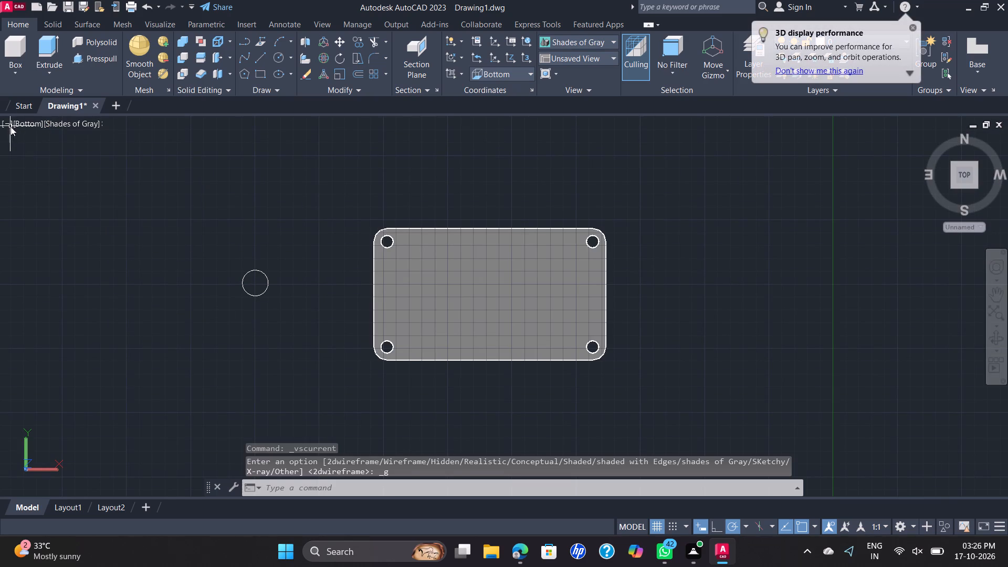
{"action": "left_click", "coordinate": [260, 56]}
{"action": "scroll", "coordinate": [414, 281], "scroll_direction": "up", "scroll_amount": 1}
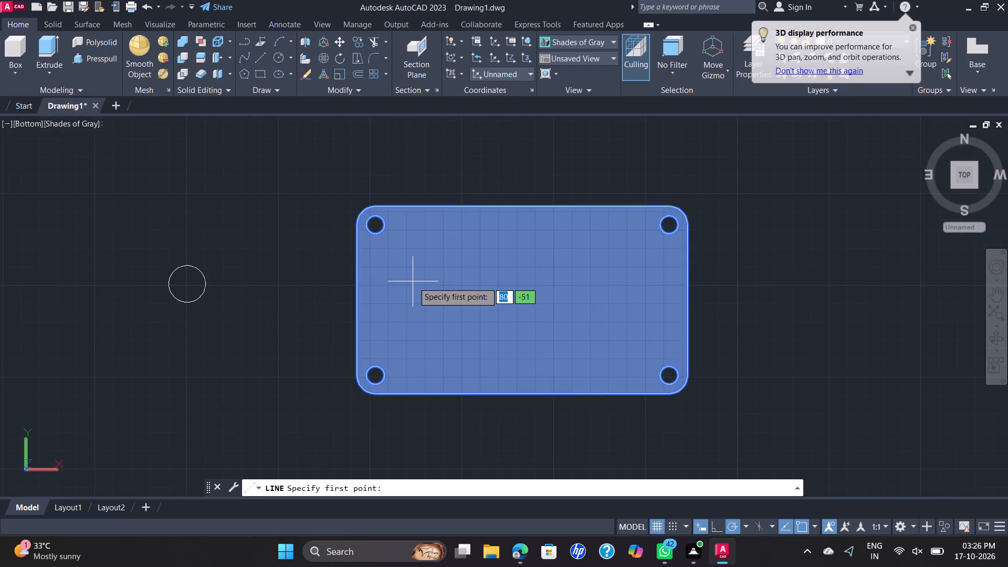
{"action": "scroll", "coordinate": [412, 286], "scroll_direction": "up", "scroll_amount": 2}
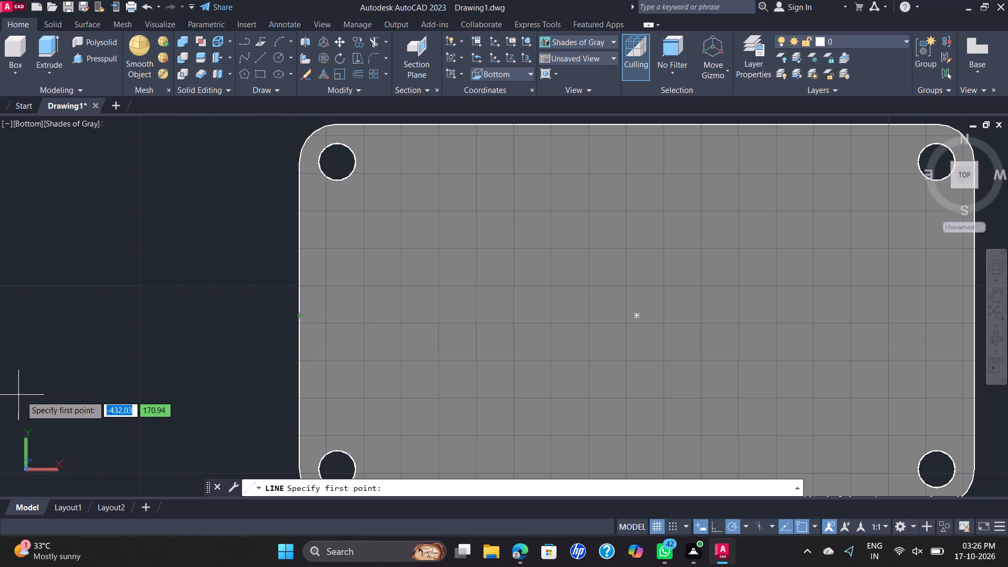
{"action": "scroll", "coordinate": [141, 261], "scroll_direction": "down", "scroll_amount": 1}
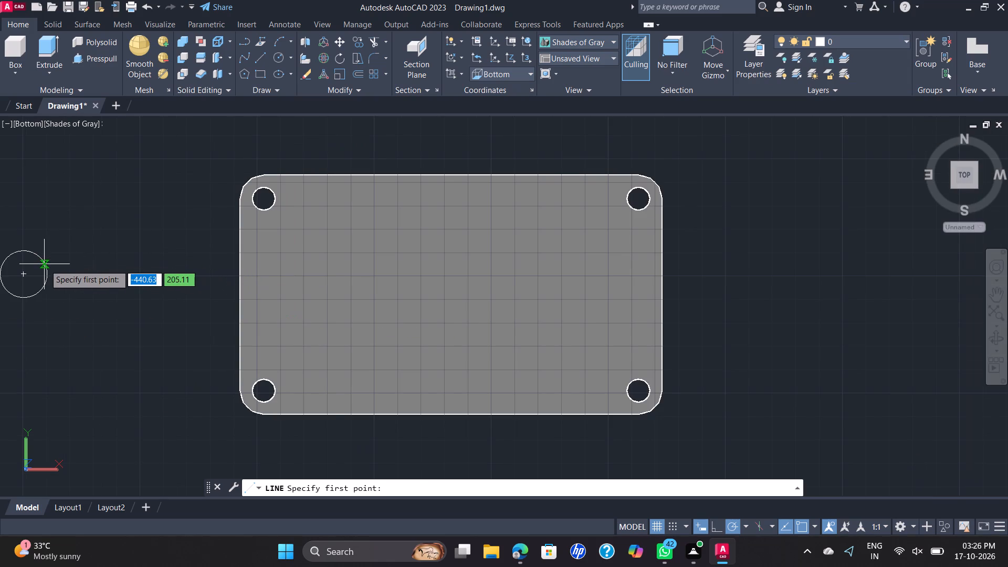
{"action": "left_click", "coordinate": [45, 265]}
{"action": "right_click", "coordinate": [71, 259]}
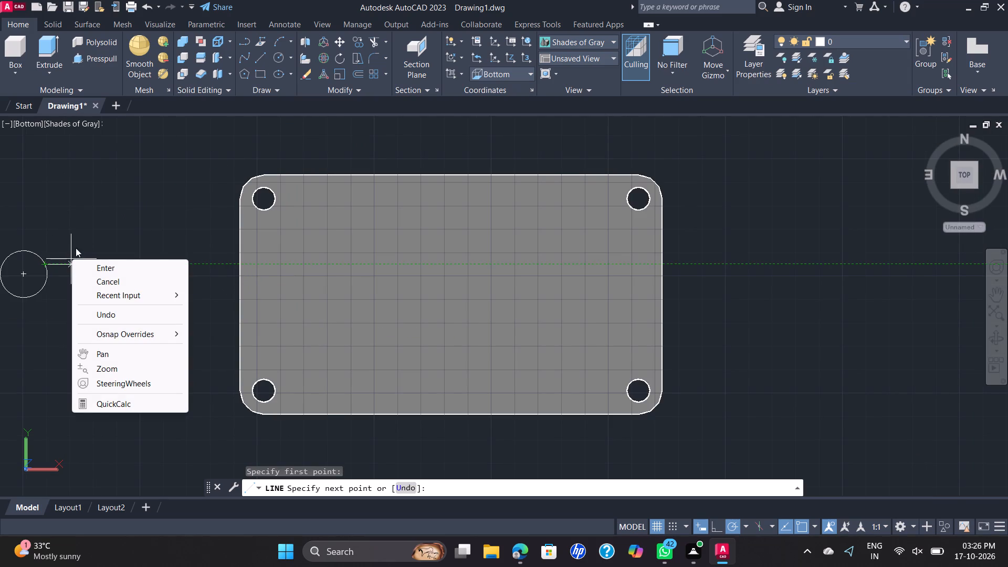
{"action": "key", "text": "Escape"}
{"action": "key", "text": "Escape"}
Move the circle by its centre onto the geometric centre of the base plate's underside.
{"action": "left_click", "coordinate": [59, 248]}
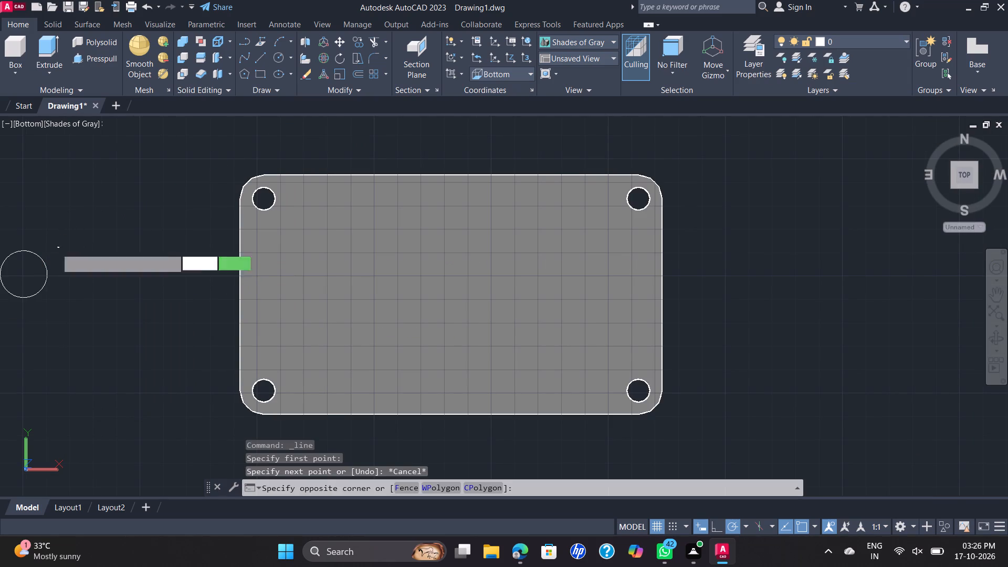
{"action": "left_click", "coordinate": [45, 282]}
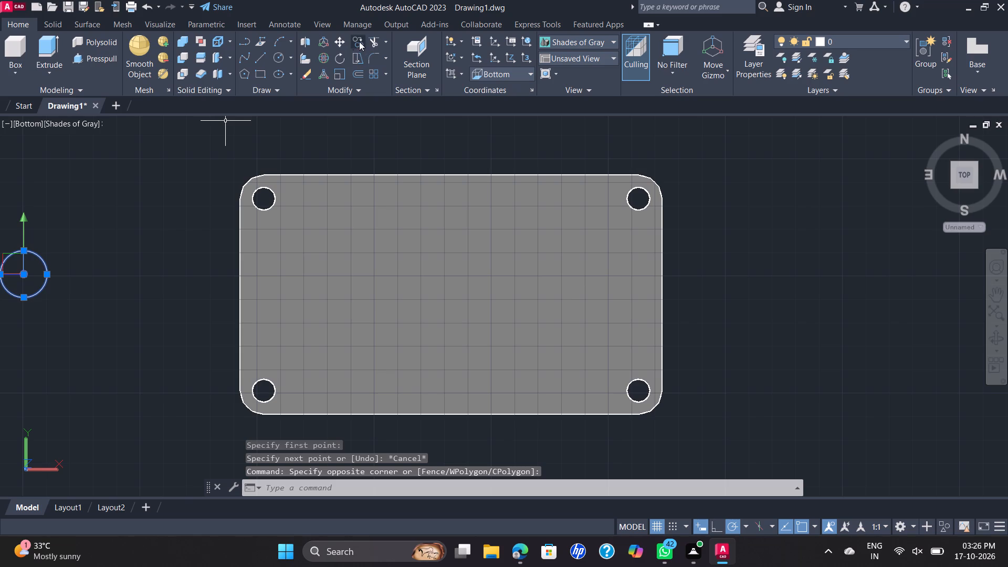
{"action": "left_click", "coordinate": [342, 40]}
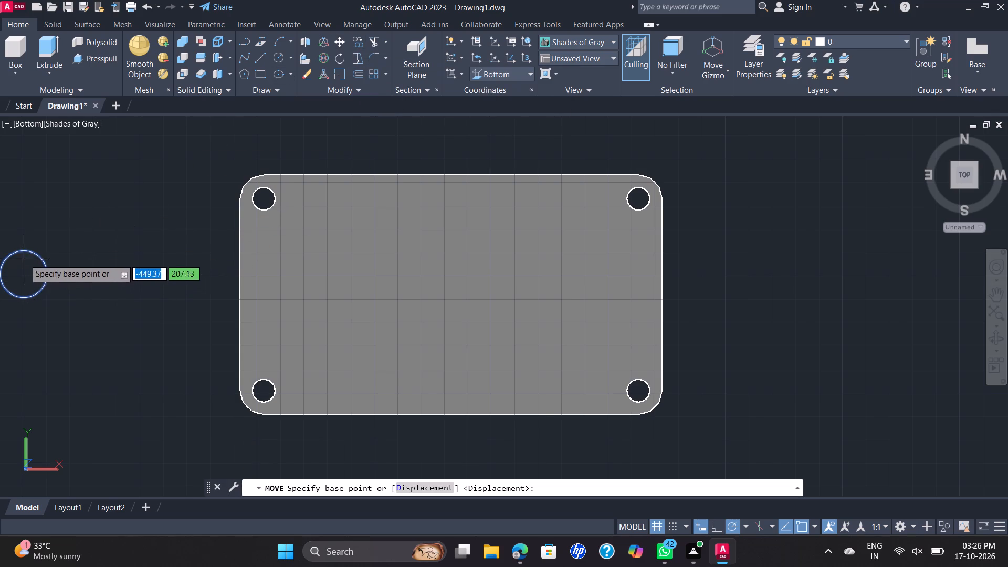
{"action": "left_click", "coordinate": [24, 275]}
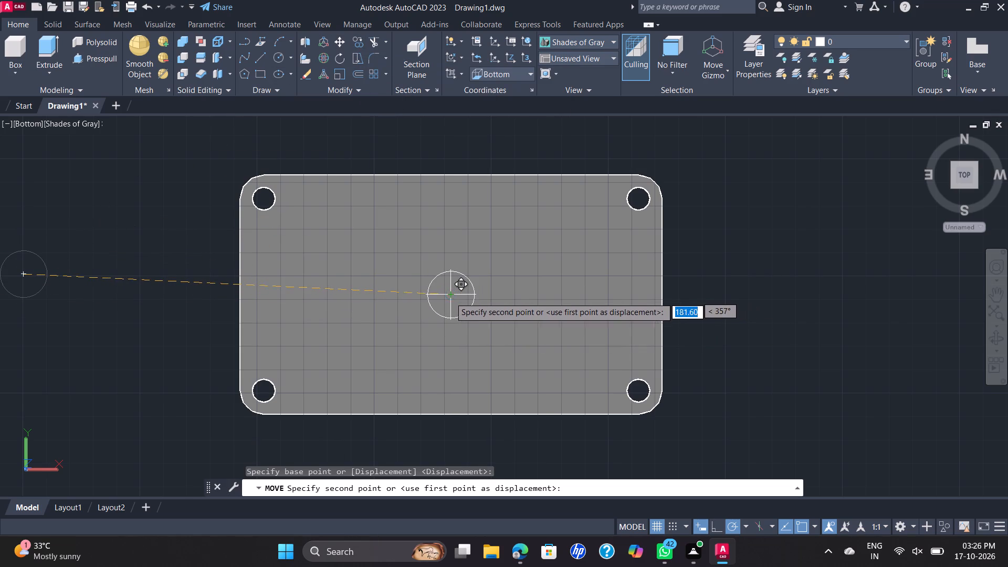
{"action": "left_click", "coordinate": [452, 297]}
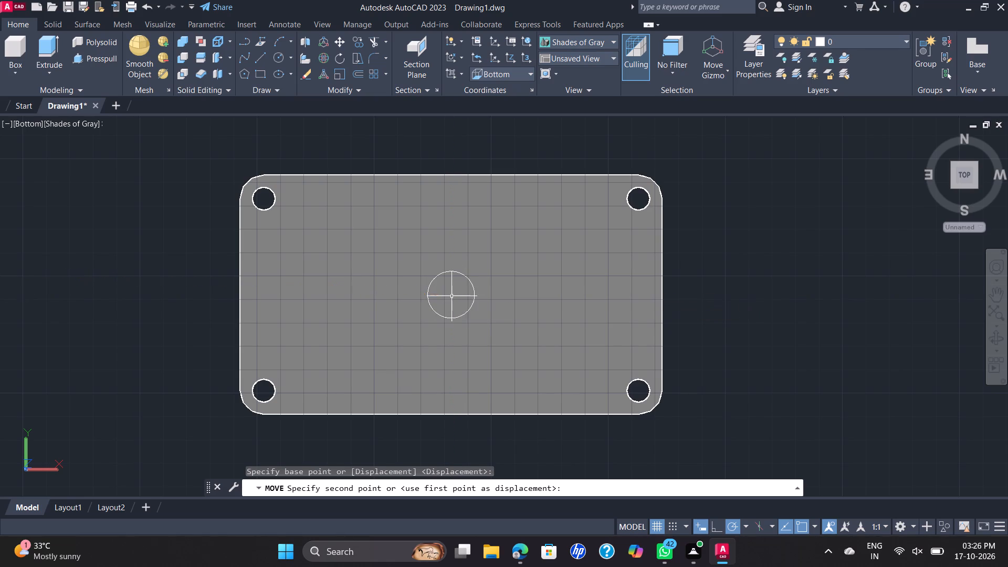
Presspull the circle on the underside up through the base plate into the large bore to cut a round hole.
{"action": "scroll", "coordinate": [177, 220], "scroll_direction": "down", "scroll_amount": 1}
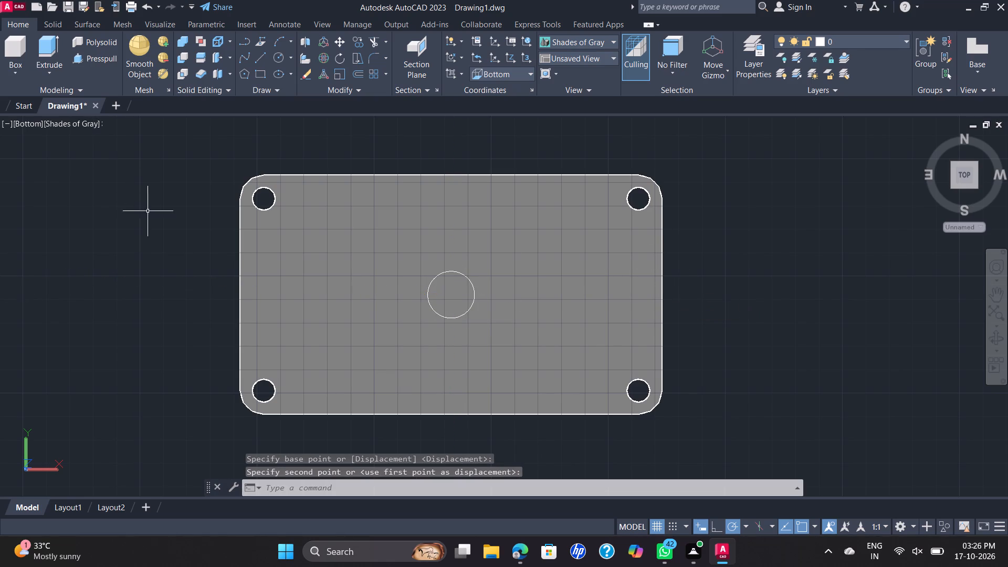
{"action": "middle_click_drag", "start_coordinate": [619, 269], "coordinate": [650, 297], "text": "shift"}
{"action": "scroll", "coordinate": [645, 275], "scroll_direction": "down", "scroll_amount": 1, "text": "shift"}
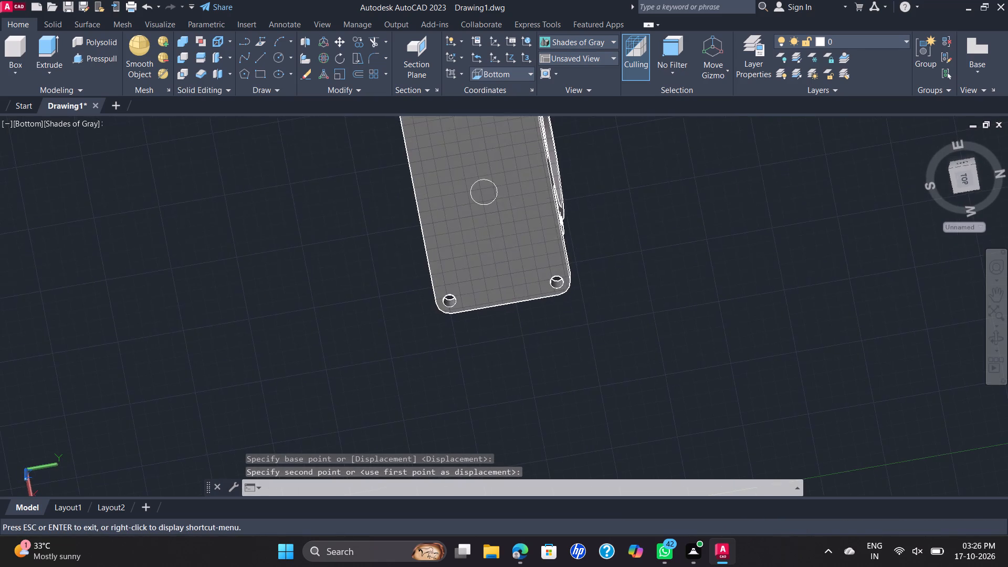
{"action": "middle_click_drag", "start_coordinate": [650, 297], "coordinate": [534, 401], "text": "shift"}
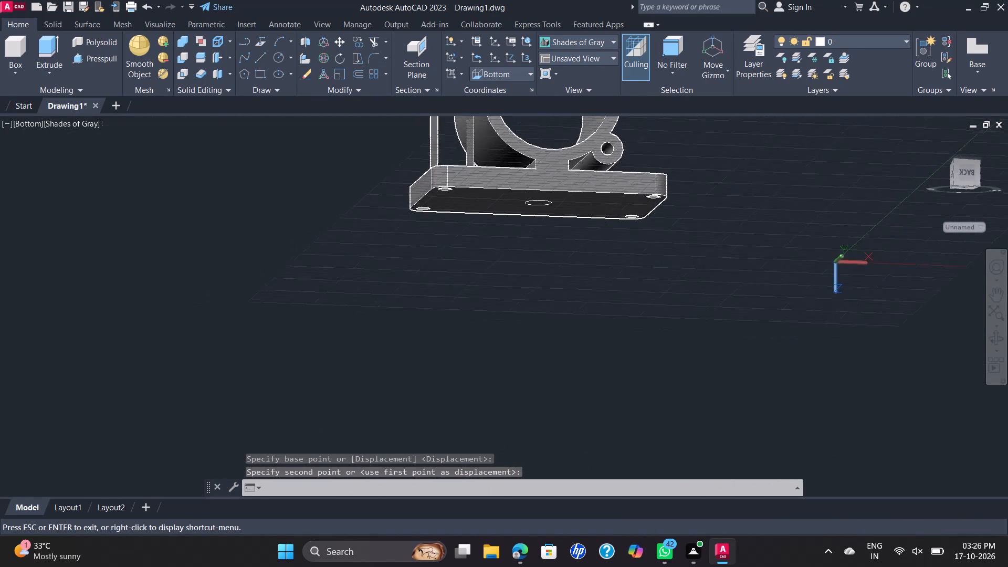
{"action": "middle_click_drag", "start_coordinate": [534, 401], "coordinate": [528, 402], "text": "shift"}
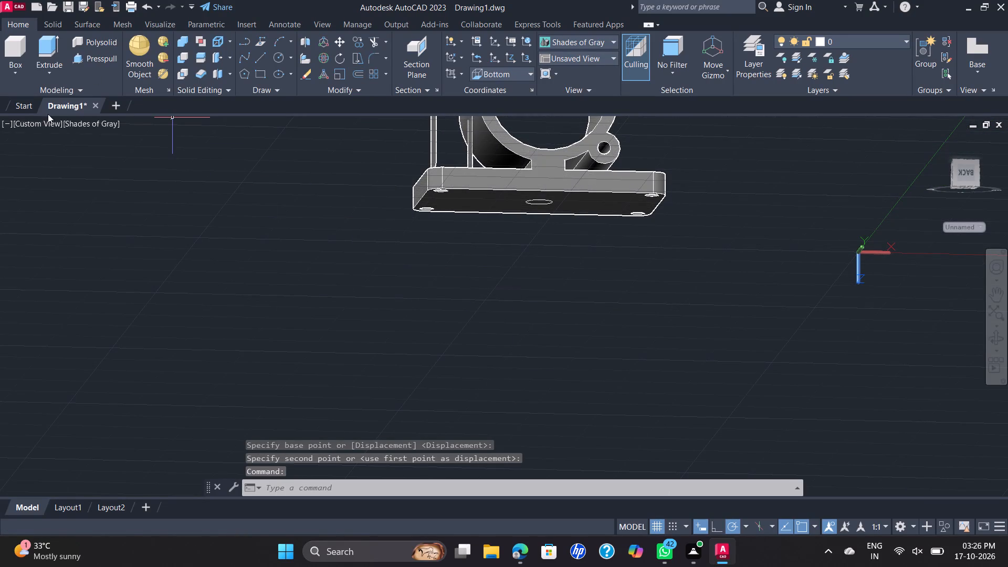
{"action": "left_click", "coordinate": [39, 123]}
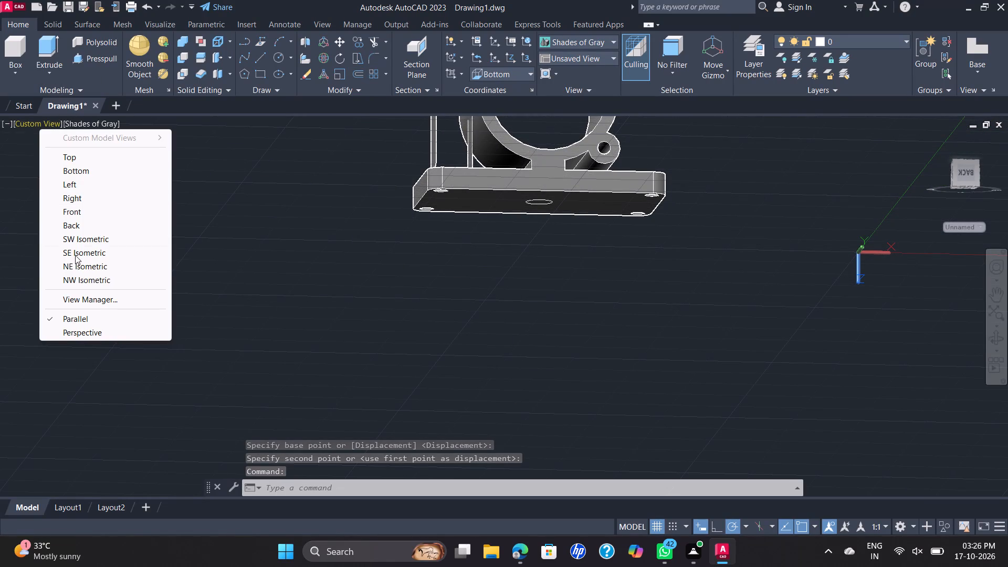
{"action": "left_click", "coordinate": [85, 255]}
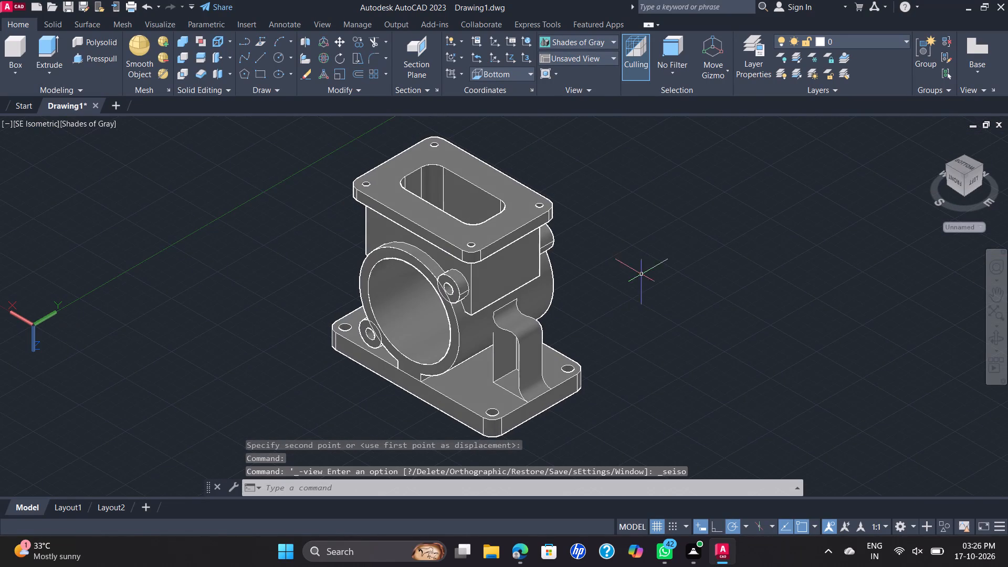
{"action": "middle_click_drag", "start_coordinate": [607, 276], "coordinate": [637, 163], "text": "shift"}
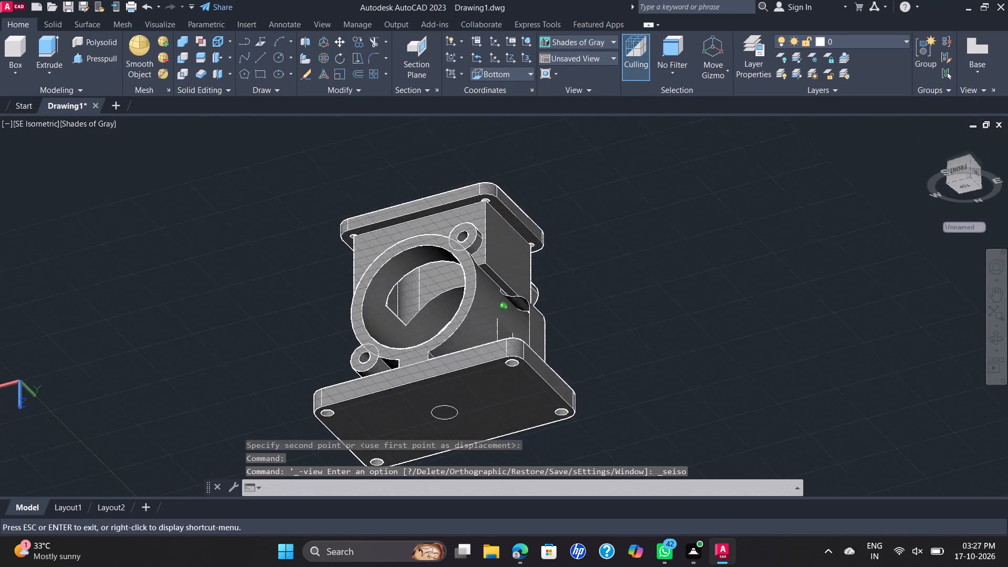
{"action": "middle_click_drag", "start_coordinate": [637, 163], "coordinate": [650, 184], "text": "shift"}
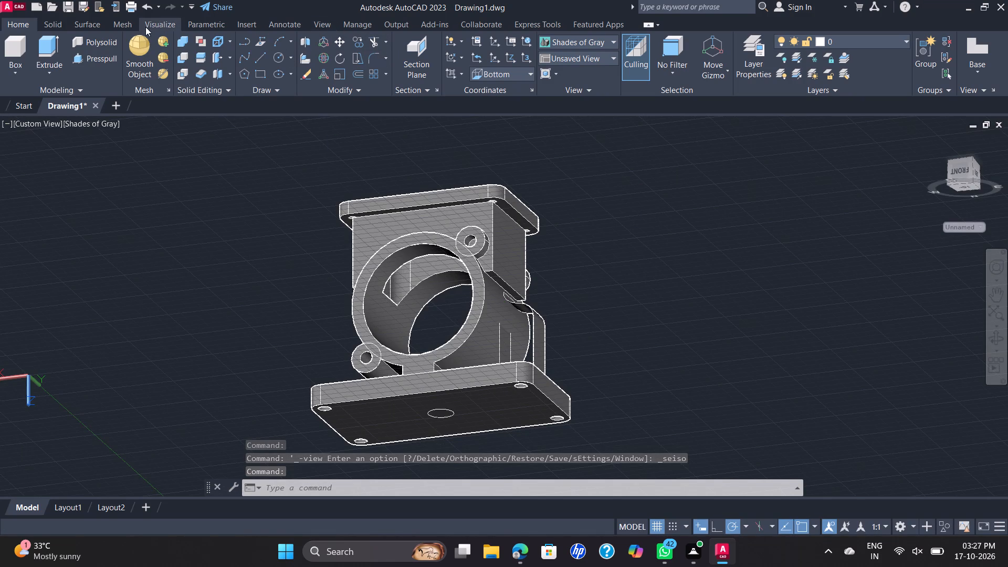
{"action": "left_click", "coordinate": [102, 55]}
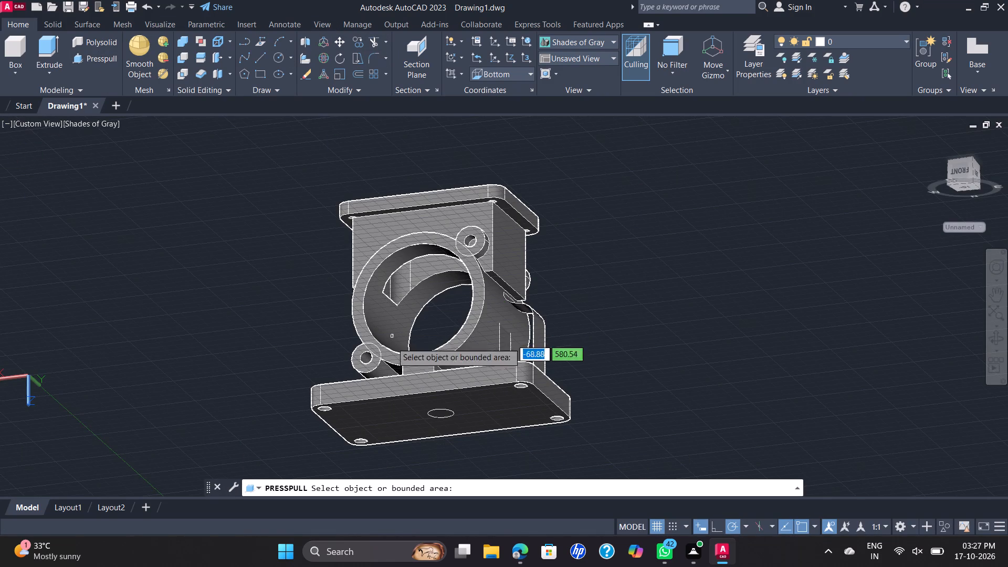
{"action": "scroll", "coordinate": [435, 415], "scroll_direction": "up", "scroll_amount": 1}
{"action": "left_click", "coordinate": [438, 416]}
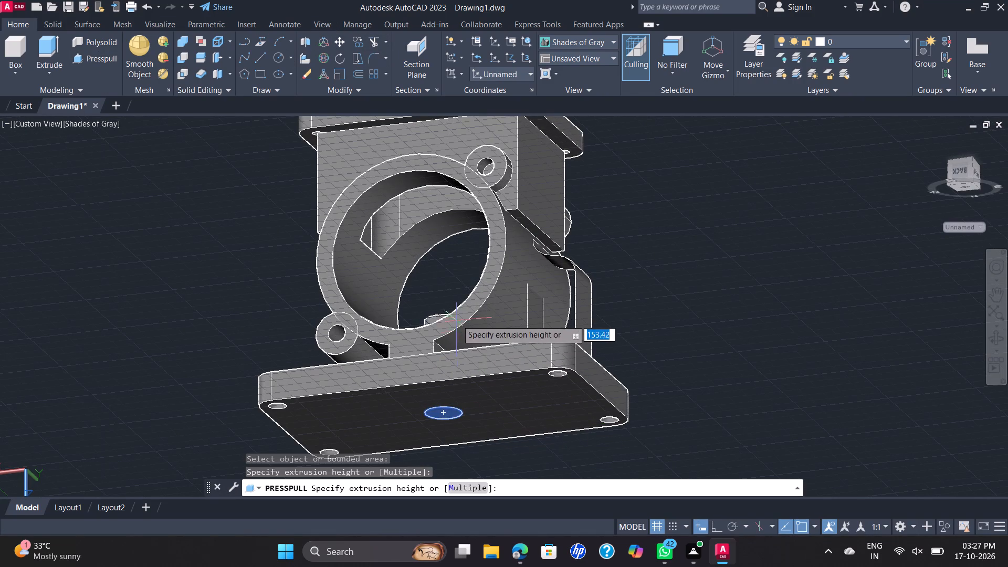
{"action": "left_click", "coordinate": [439, 278]}
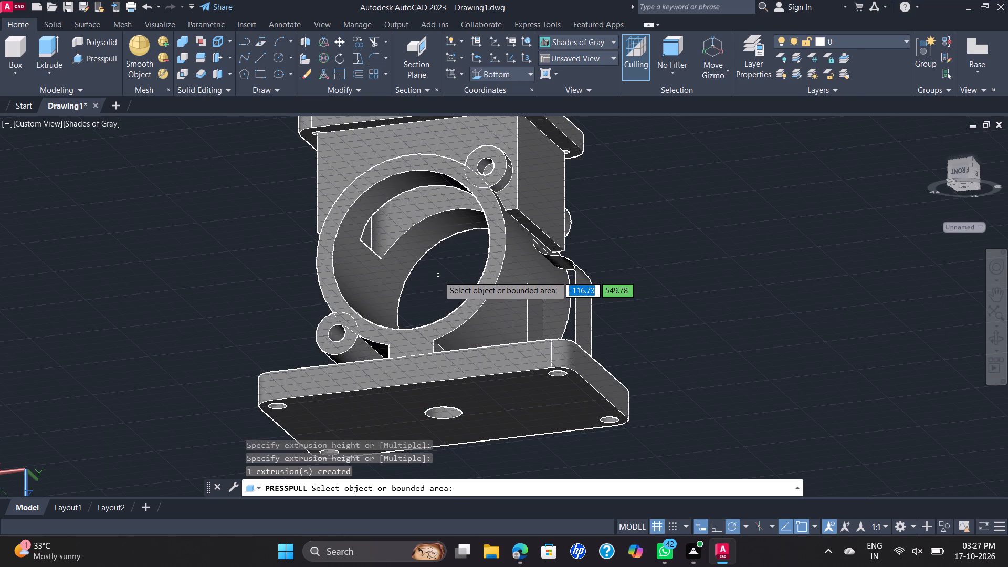
{"action": "scroll", "coordinate": [439, 274], "scroll_direction": "down", "scroll_amount": 2}
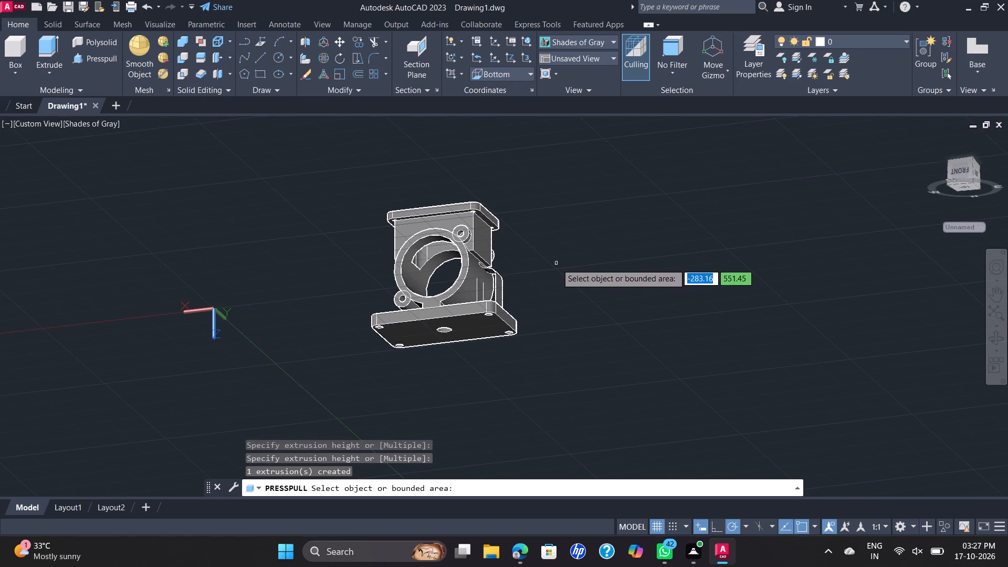
{"action": "scroll", "coordinate": [477, 273], "scroll_direction": "up", "scroll_amount": 2}
{"action": "key", "text": "grave"}
{"action": "key", "text": "Escape"}
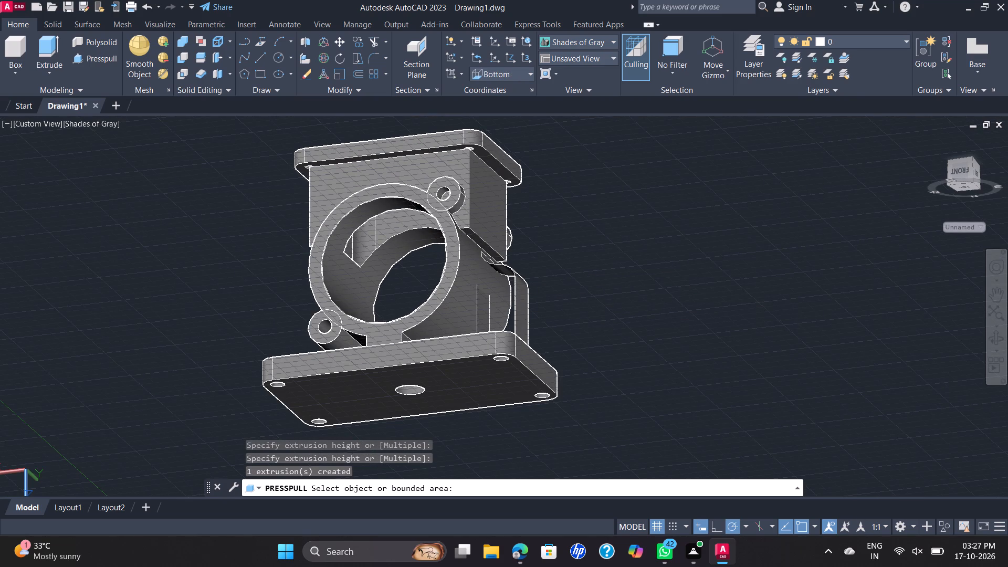
Return the model to the SE Isometric view and examine the housing.
{"action": "scroll", "coordinate": [590, 286], "scroll_direction": "down", "scroll_amount": 1}
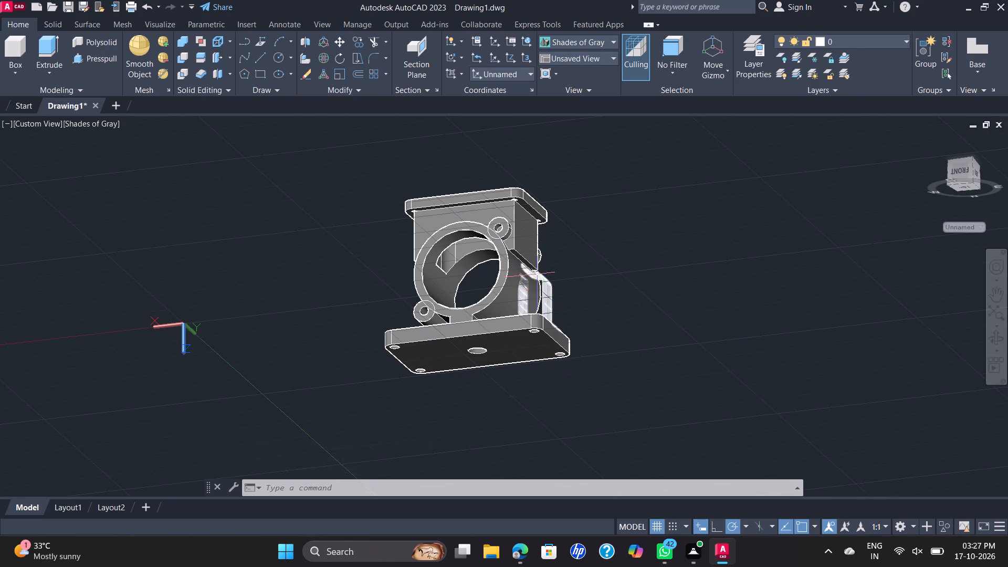
{"action": "left_click", "coordinate": [49, 126]}
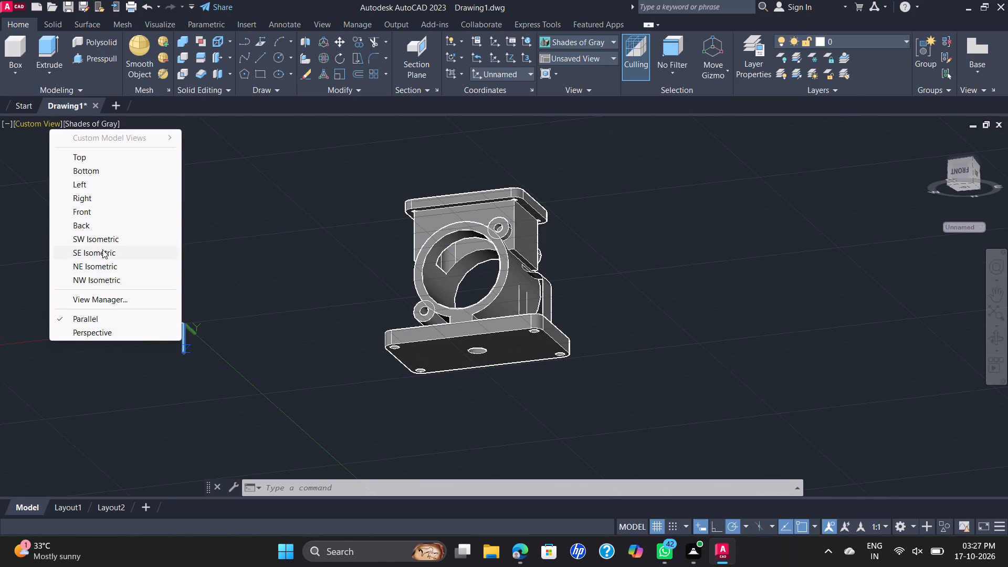
{"action": "left_click", "coordinate": [102, 249]}
{"action": "scroll", "coordinate": [535, 361], "scroll_direction": "up", "scroll_amount": 1}
{"action": "scroll", "coordinate": [538, 357], "scroll_direction": "down", "scroll_amount": 1}
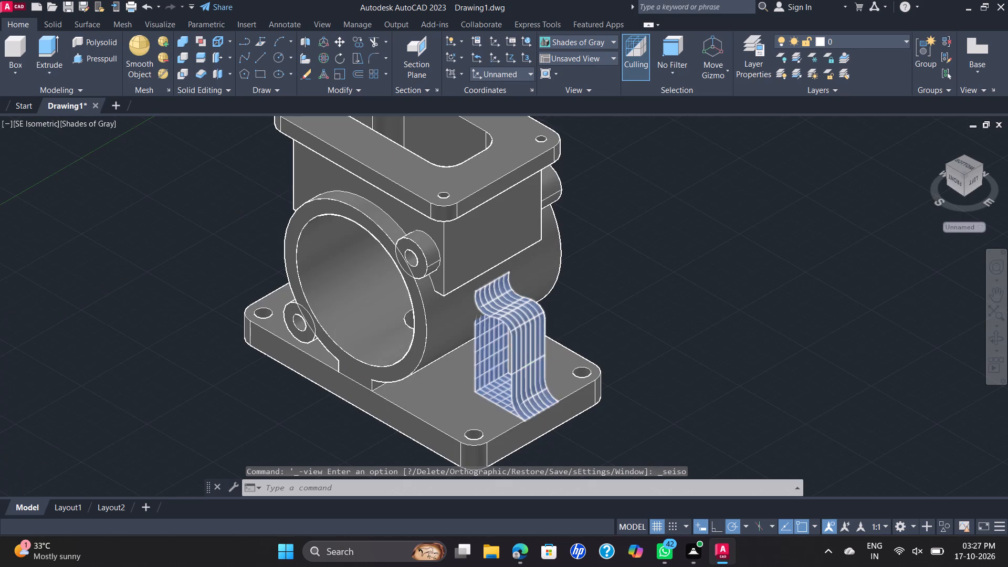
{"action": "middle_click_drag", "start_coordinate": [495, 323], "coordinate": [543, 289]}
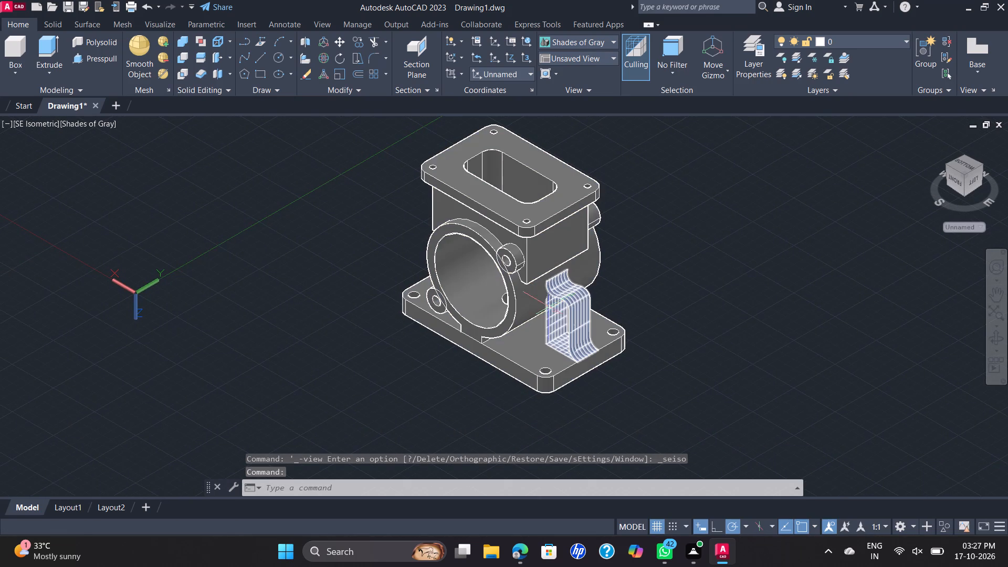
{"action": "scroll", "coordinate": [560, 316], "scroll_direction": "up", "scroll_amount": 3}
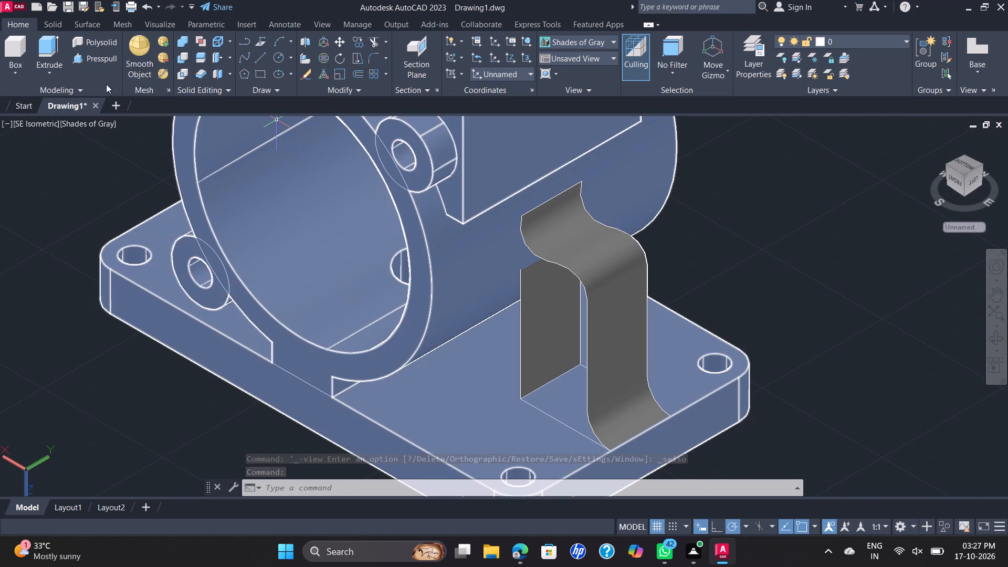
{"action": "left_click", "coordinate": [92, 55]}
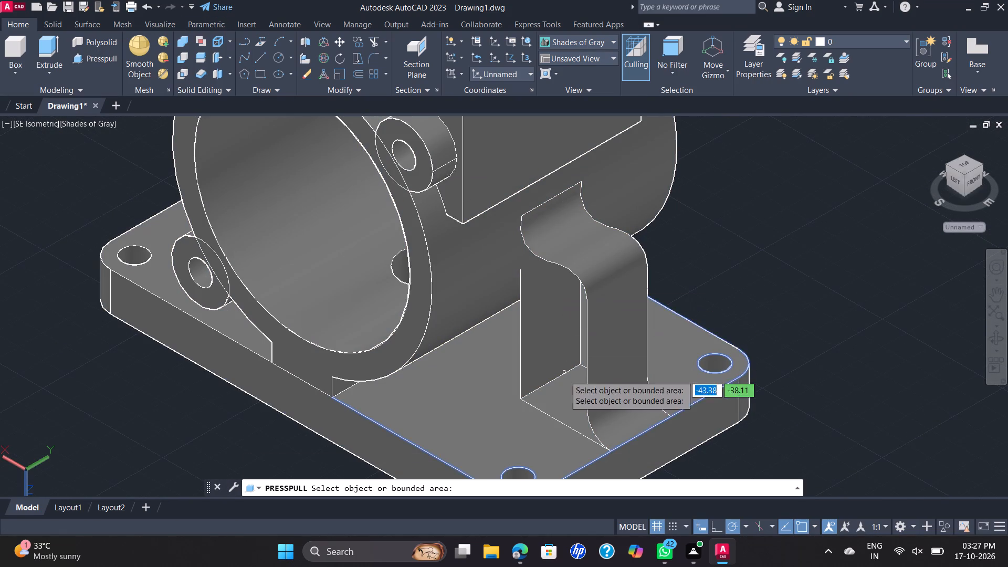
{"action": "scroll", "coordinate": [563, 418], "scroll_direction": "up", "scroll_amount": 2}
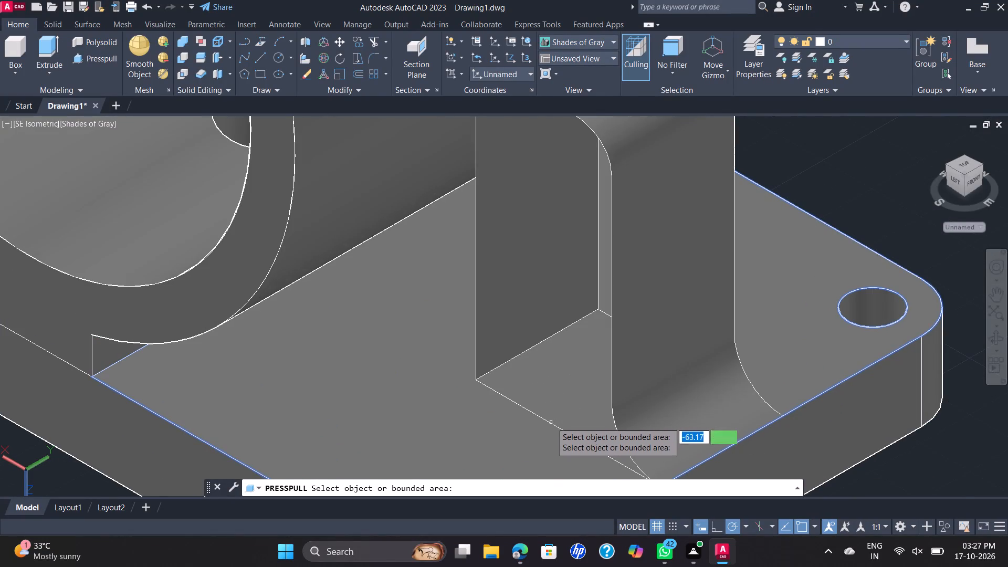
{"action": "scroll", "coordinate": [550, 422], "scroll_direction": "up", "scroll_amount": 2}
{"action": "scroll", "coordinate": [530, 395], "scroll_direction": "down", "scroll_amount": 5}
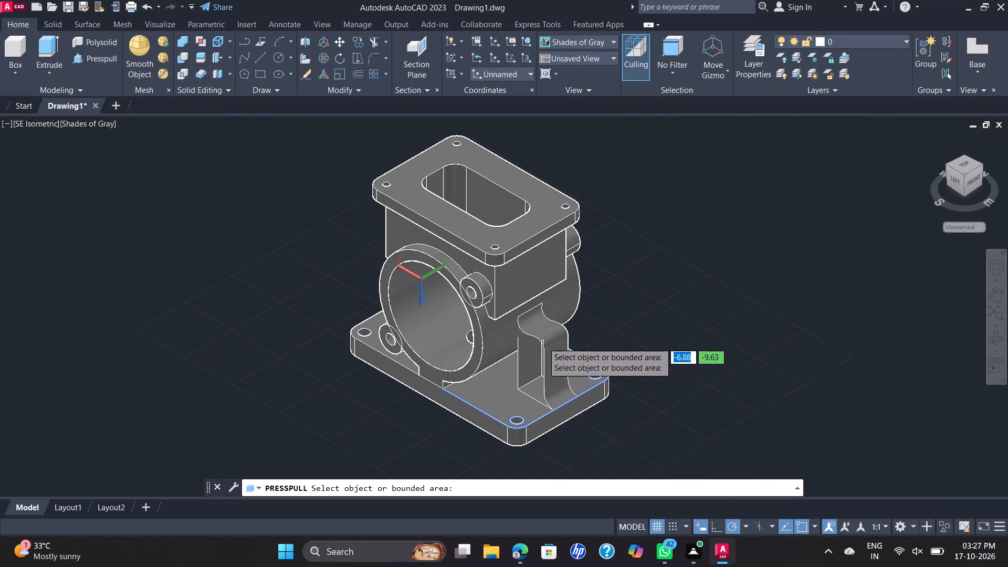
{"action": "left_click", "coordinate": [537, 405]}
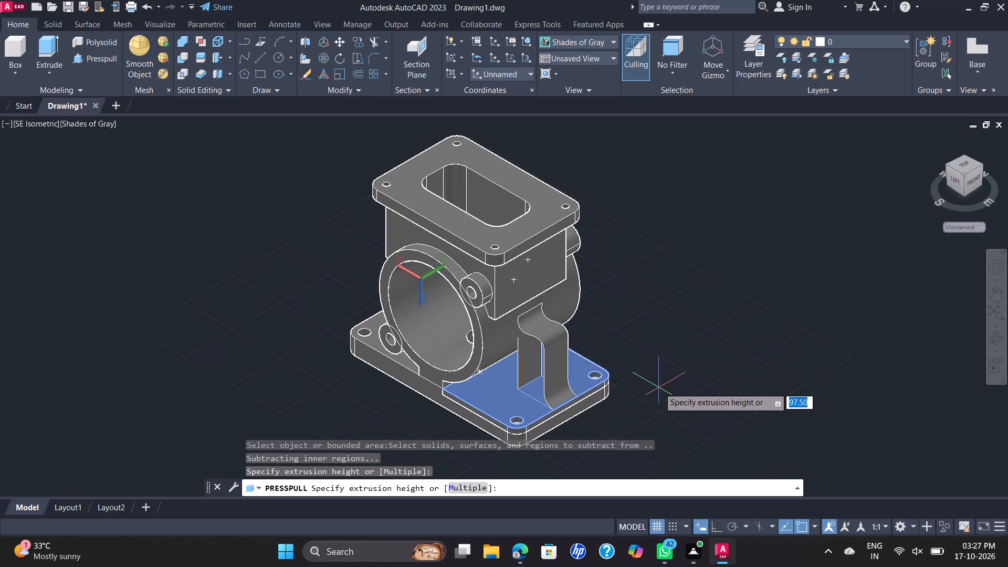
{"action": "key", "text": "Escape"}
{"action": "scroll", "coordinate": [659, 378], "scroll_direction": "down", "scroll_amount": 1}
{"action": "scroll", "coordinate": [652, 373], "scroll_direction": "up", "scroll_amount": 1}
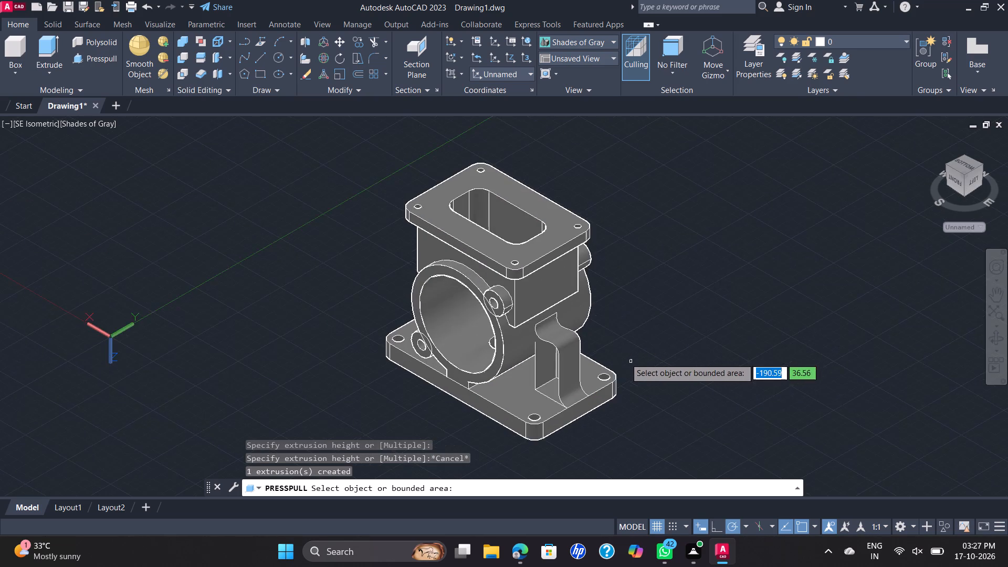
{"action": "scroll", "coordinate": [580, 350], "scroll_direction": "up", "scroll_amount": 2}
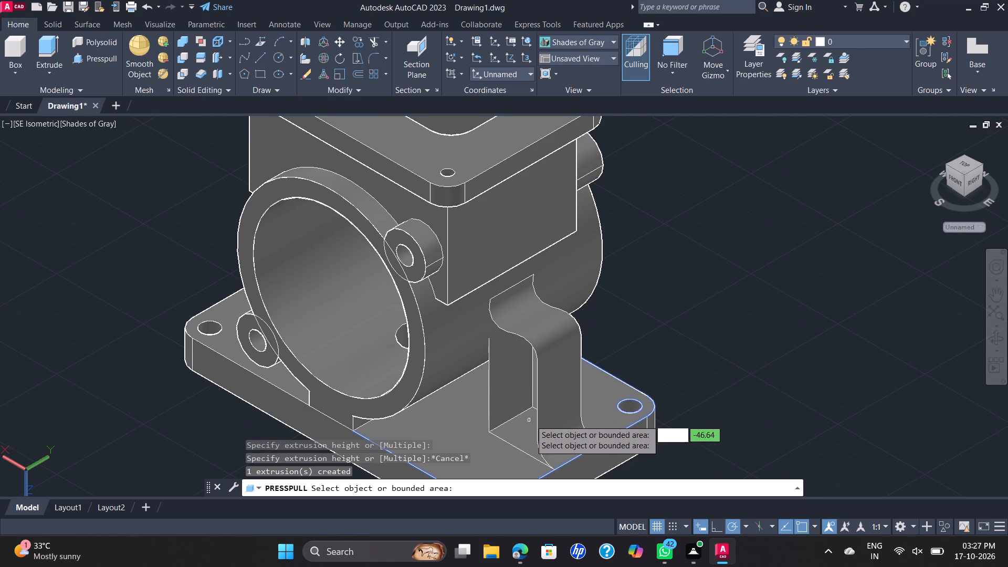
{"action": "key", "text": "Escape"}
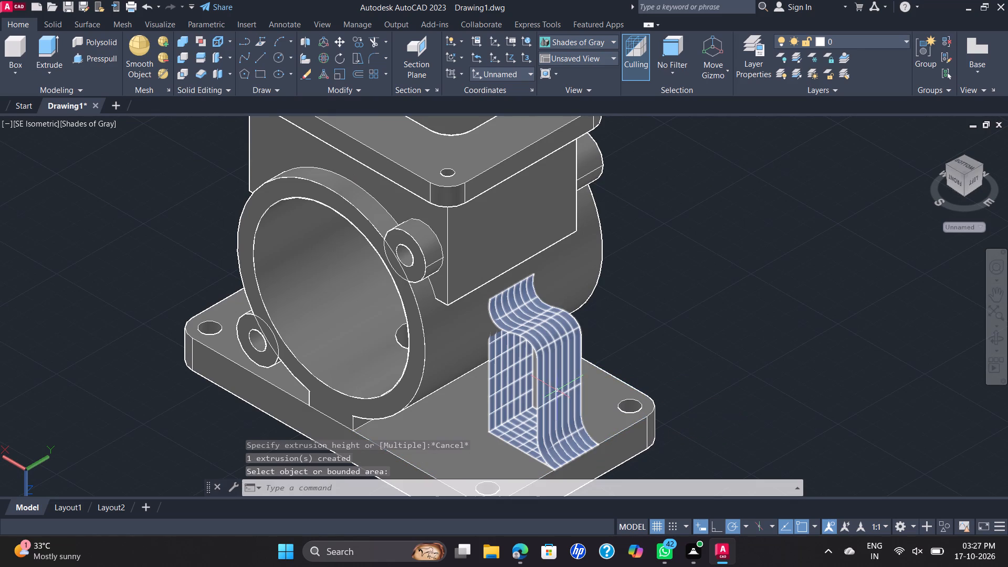
Copy the curved rib surface from the base plate to the empty space beside the housing.
{"action": "left_click", "coordinate": [552, 388]}
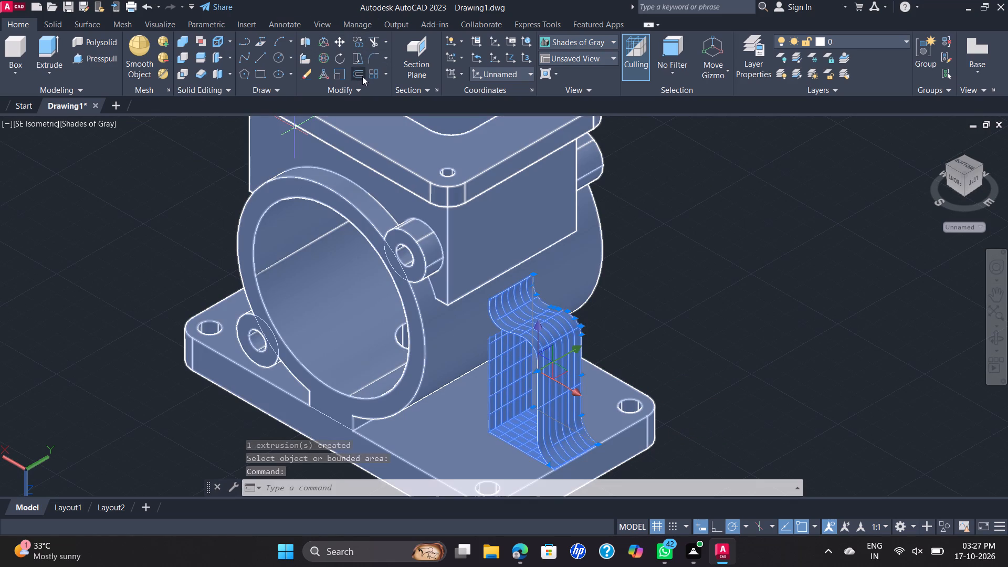
{"action": "left_click", "coordinate": [356, 47]}
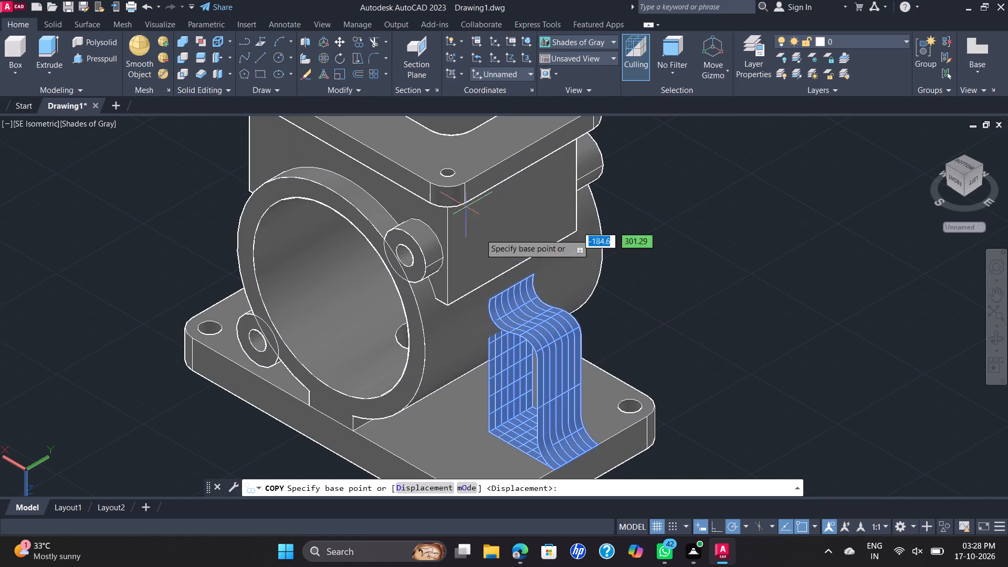
{"action": "left_click", "coordinate": [547, 344]}
{"action": "left_click", "coordinate": [866, 267]}
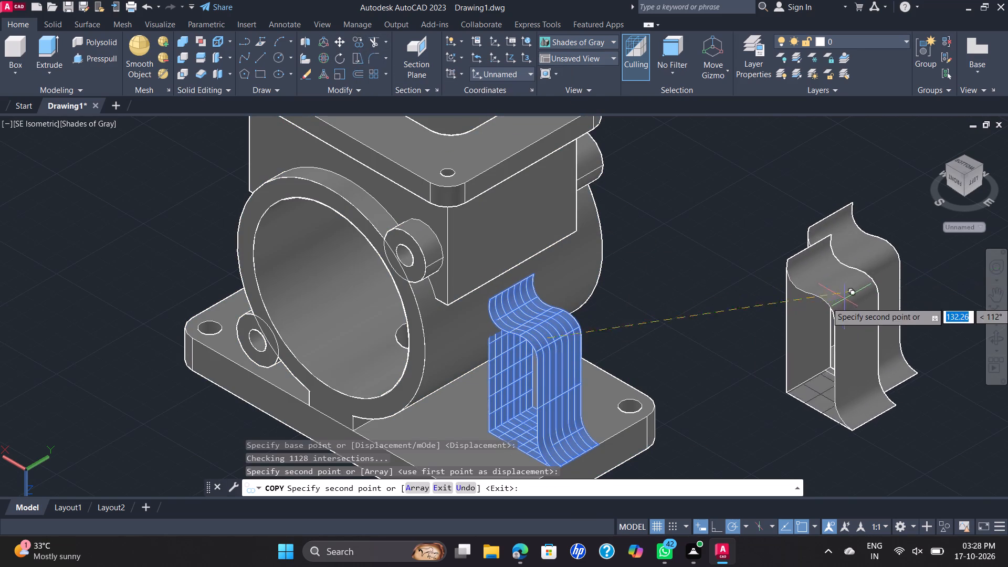
{"action": "key", "text": "Escape"}
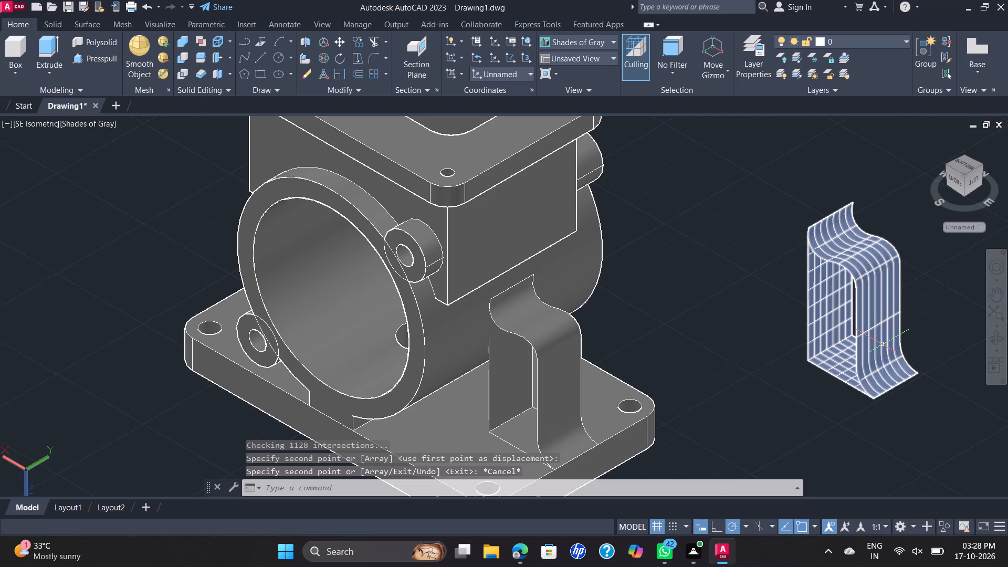
Draw a vertical line about 71 units long from the upper tip of the copied rib surface down to its bottom edge.
{"action": "middle_click_drag", "start_coordinate": [888, 342], "coordinate": [942, 342], "text": "shift"}
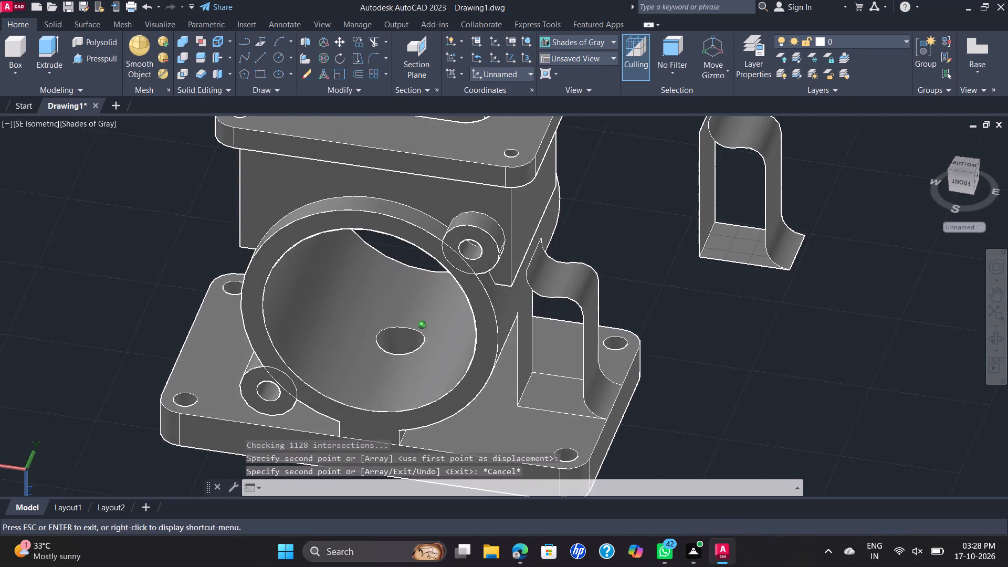
{"action": "middle_click_drag", "start_coordinate": [942, 342], "coordinate": [959, 319], "text": "shift"}
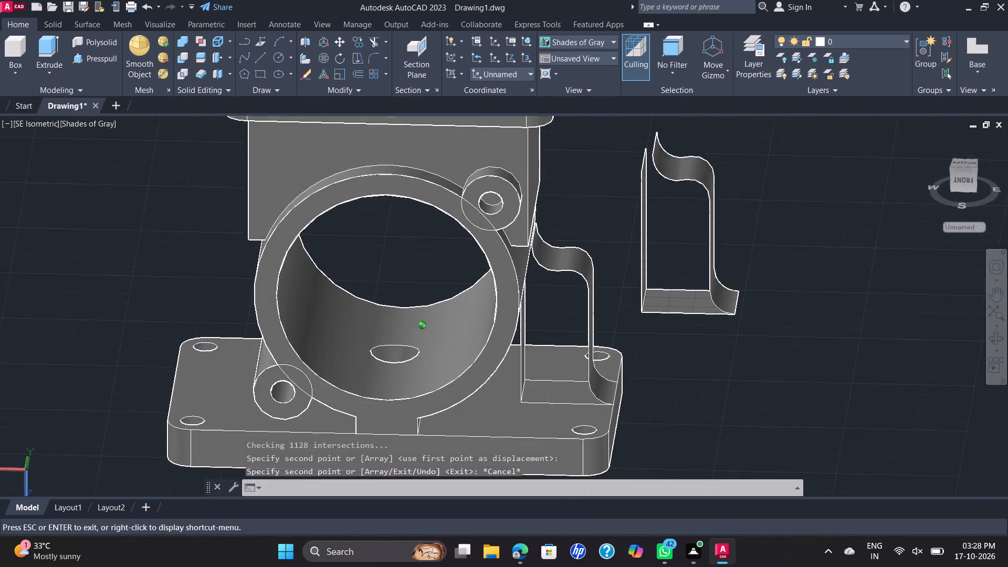
{"action": "middle_click_drag", "start_coordinate": [959, 319], "coordinate": [960, 315], "text": "shift"}
{"action": "scroll", "coordinate": [699, 159], "scroll_direction": "up", "scroll_amount": 2}
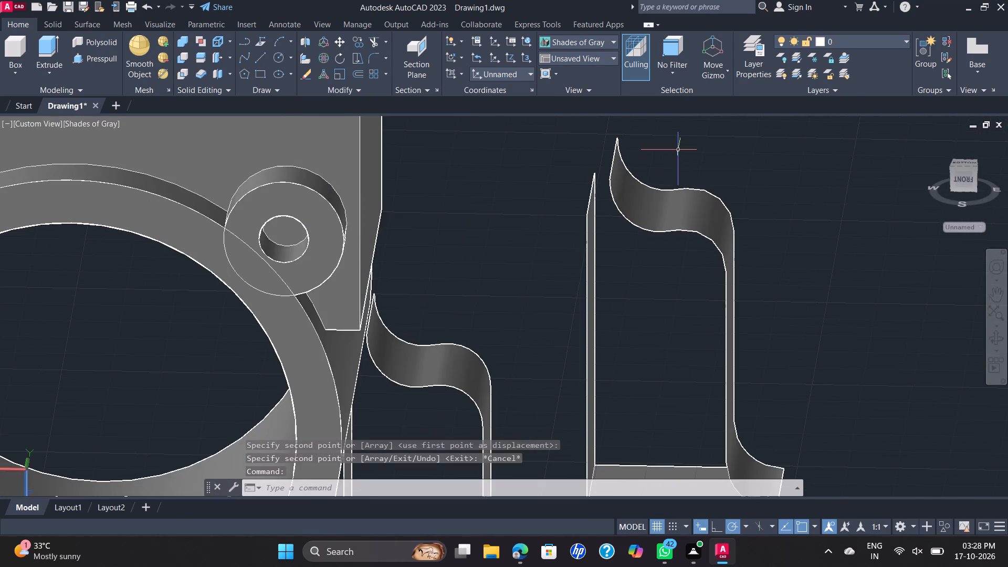
{"action": "scroll", "coordinate": [675, 150], "scroll_direction": "down", "scroll_amount": 1}
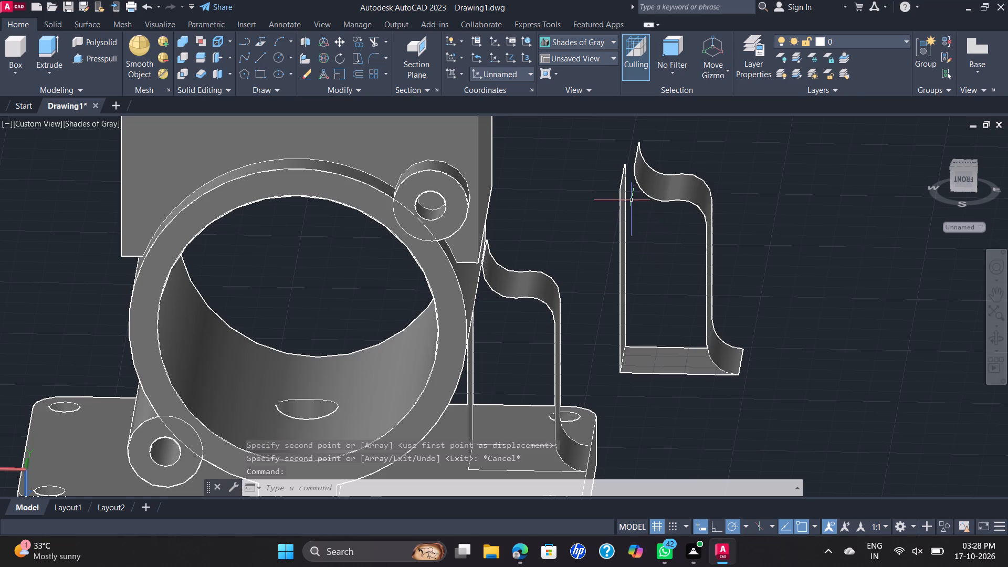
{"action": "middle_click_drag", "start_coordinate": [701, 225], "coordinate": [707, 204], "text": "shift"}
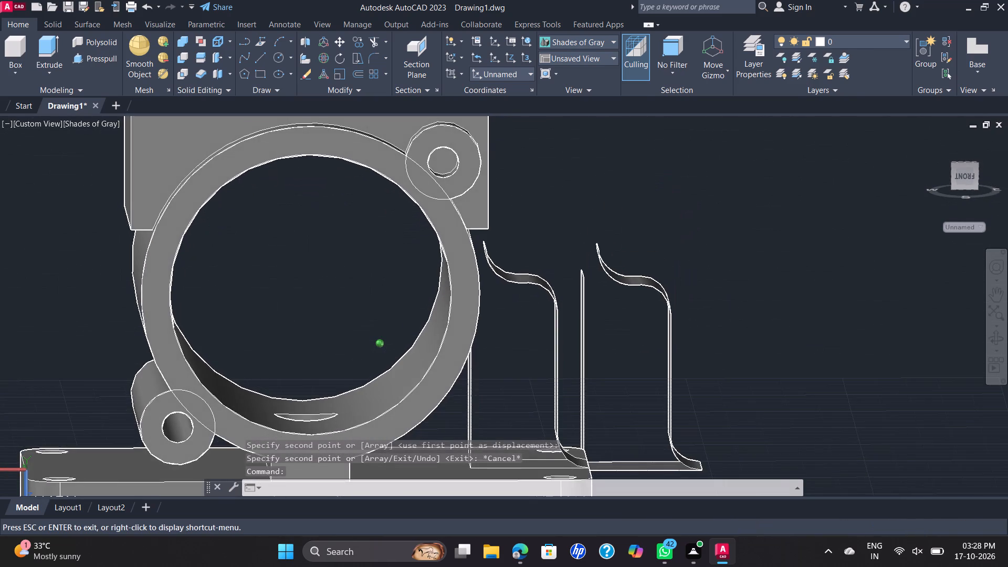
{"action": "middle_click_drag", "start_coordinate": [707, 204], "coordinate": [703, 204], "text": "shift"}
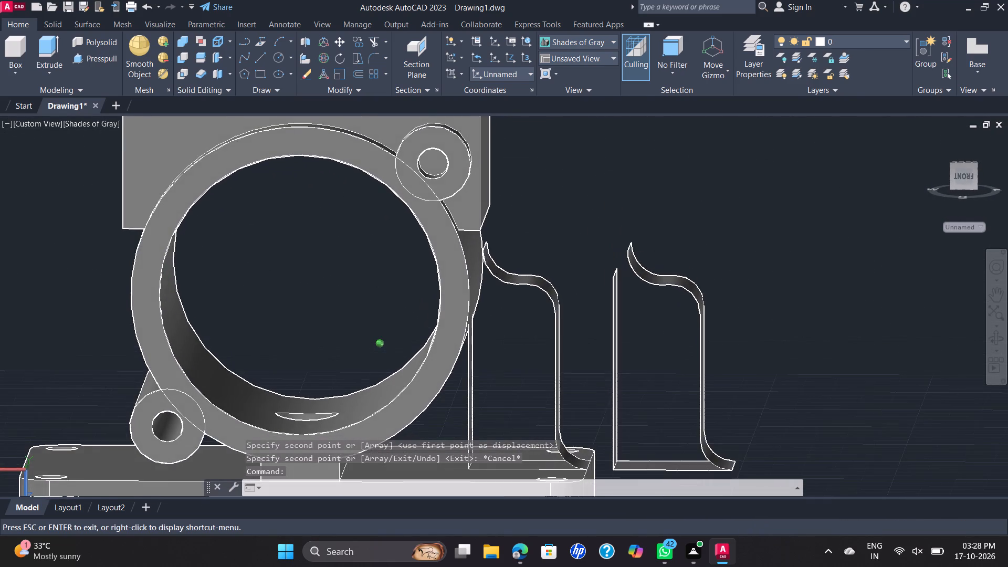
{"action": "middle_click_drag", "start_coordinate": [703, 204], "coordinate": [706, 198], "text": "shift"}
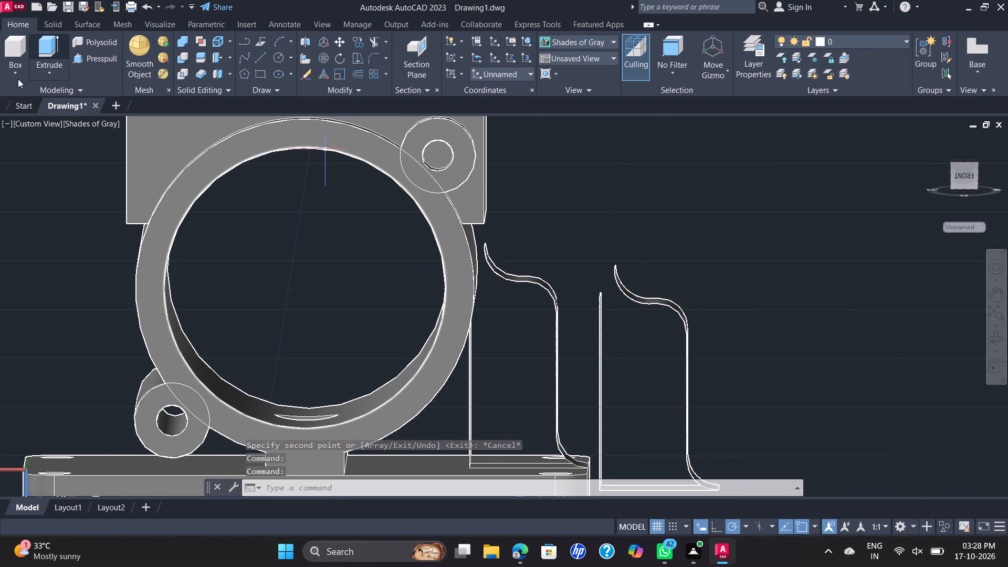
{"action": "left_click", "coordinate": [258, 58]}
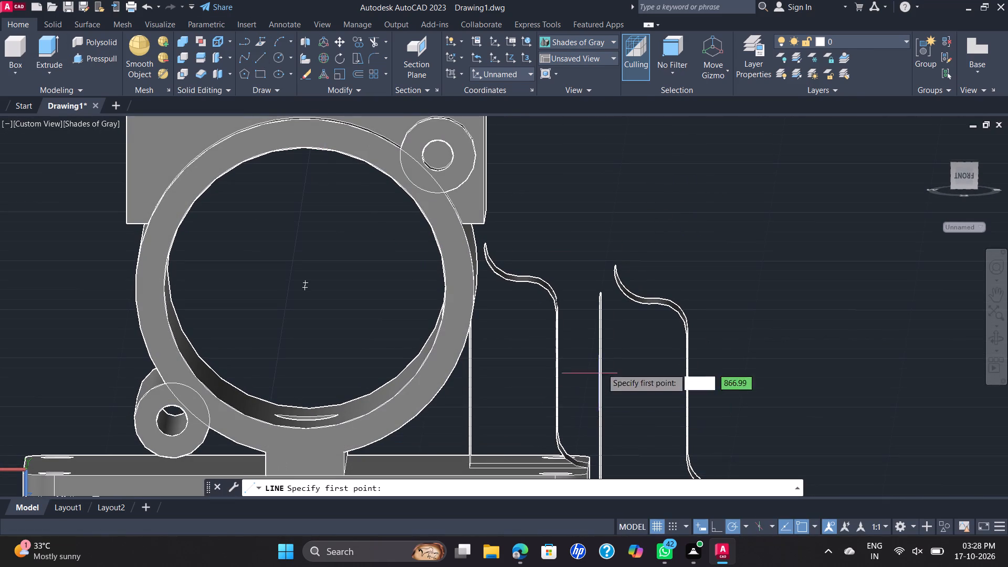
{"action": "left_click", "coordinate": [613, 266]}
{"action": "scroll", "coordinate": [617, 395], "scroll_direction": "down", "scroll_amount": 1}
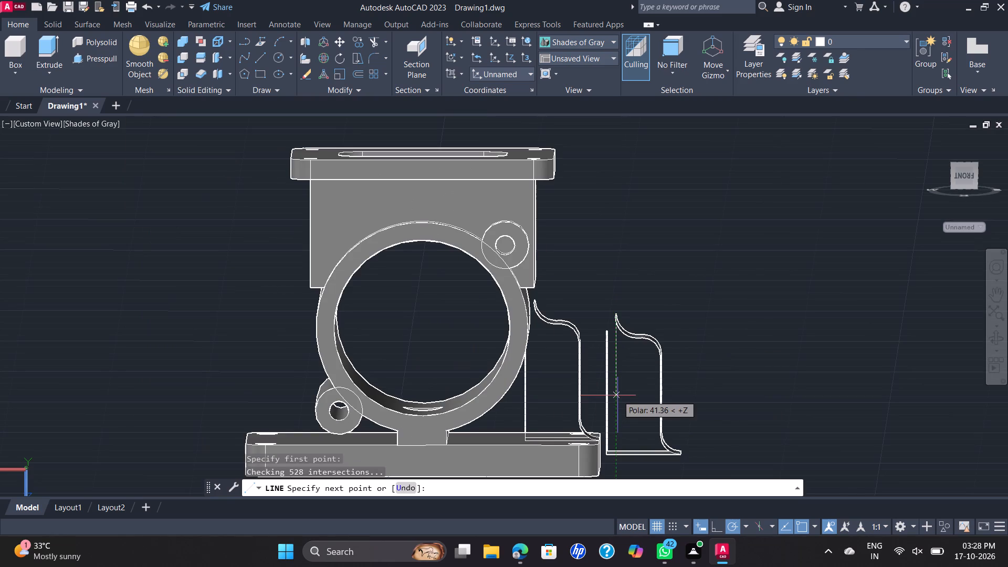
{"action": "middle_click_drag", "start_coordinate": [617, 395], "coordinate": [623, 365]}
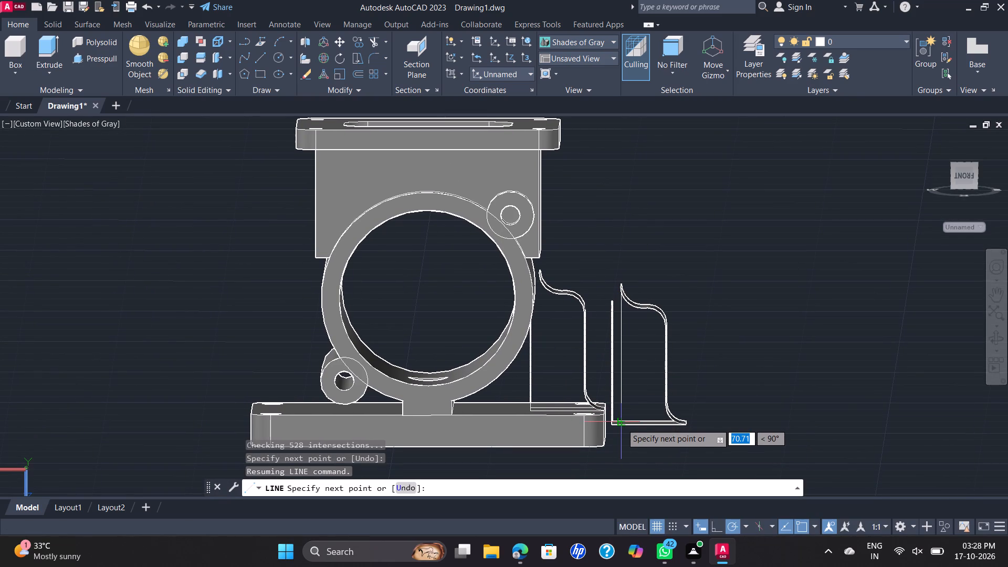
{"action": "left_click", "coordinate": [622, 424]}
{"action": "scroll", "coordinate": [563, 438], "scroll_direction": "up", "scroll_amount": 2}
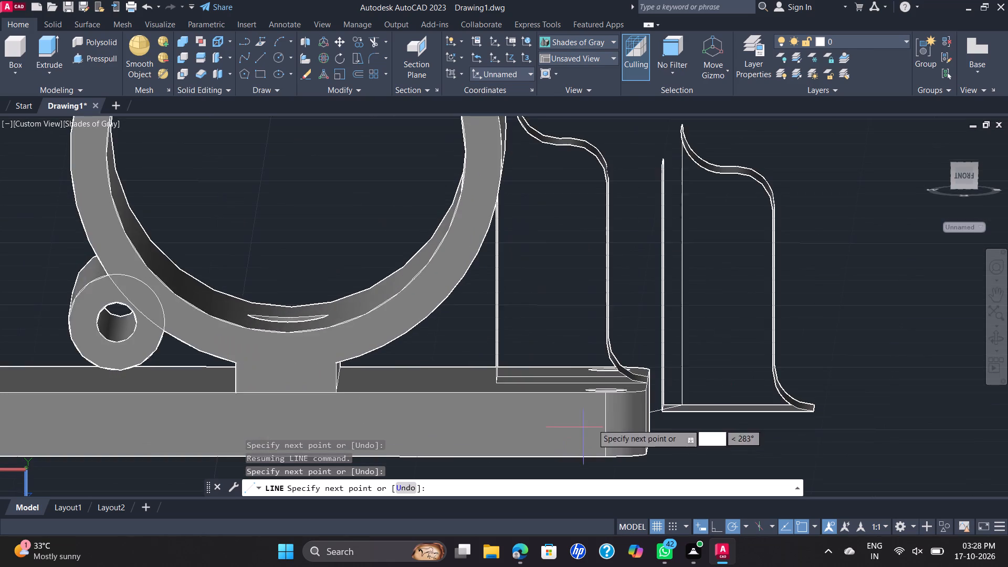
{"action": "scroll", "coordinate": [666, 410], "scroll_direction": "up", "scroll_amount": 2}
{"action": "key", "text": "Escape"}
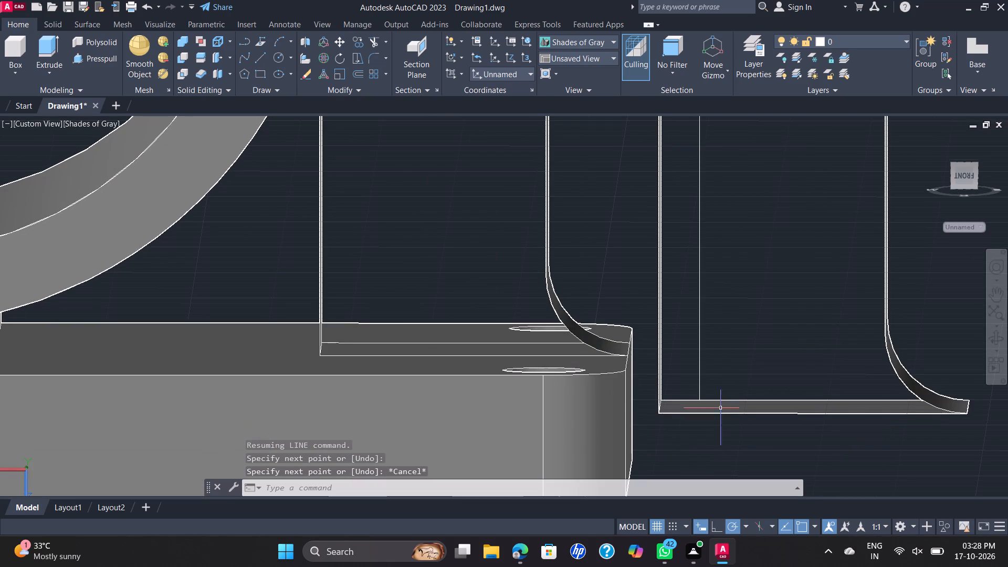
Examine the copied rib surface, its vertical line and the original rib on the housing from several sides.
{"action": "middle_click_drag", "start_coordinate": [838, 304], "coordinate": [784, 326], "text": "shift"}
{"action": "scroll", "coordinate": [781, 321], "scroll_direction": "down", "scroll_amount": 1, "text": "shift"}
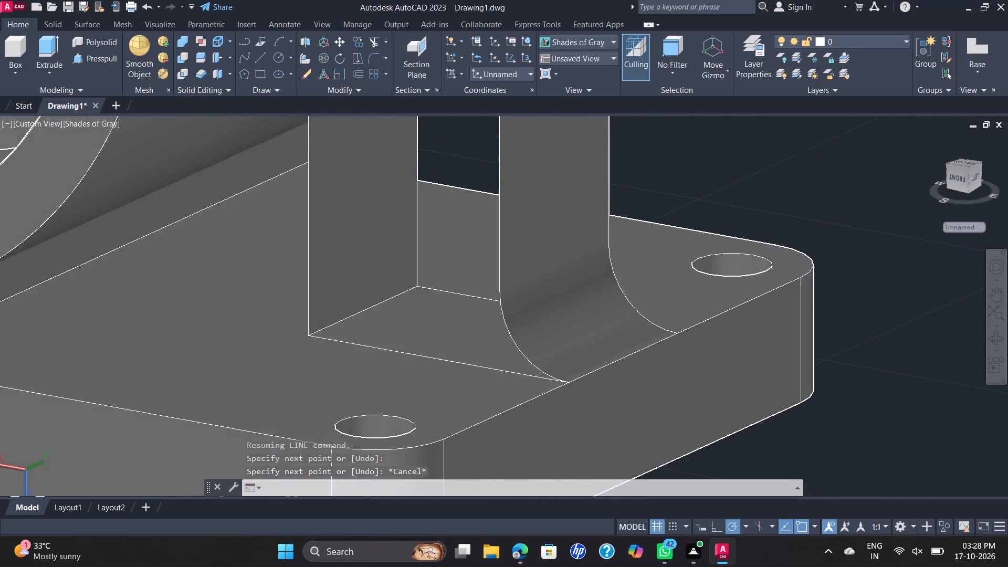
{"action": "scroll", "coordinate": [780, 320], "scroll_direction": "down", "scroll_amount": 3, "text": "shift"}
{"action": "scroll", "coordinate": [911, 276], "scroll_direction": "down", "scroll_amount": 1}
{"action": "middle_click_drag", "start_coordinate": [911, 276], "coordinate": [792, 328]}
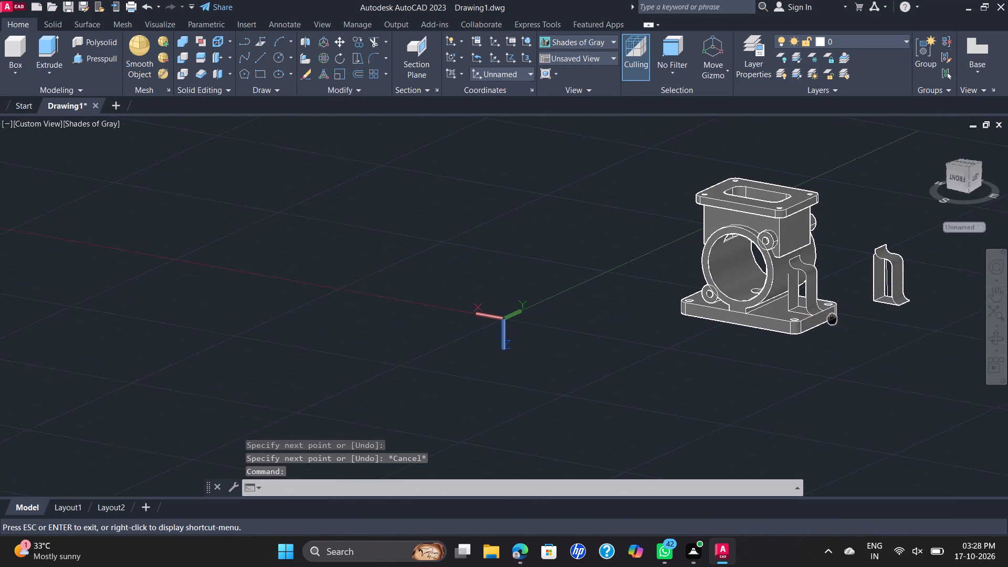
{"action": "middle_click_drag", "start_coordinate": [792, 328], "coordinate": [722, 356]}
{"action": "scroll", "coordinate": [838, 311], "scroll_direction": "up", "scroll_amount": 3}
{"action": "scroll", "coordinate": [720, 295], "scroll_direction": "up", "scroll_amount": 2}
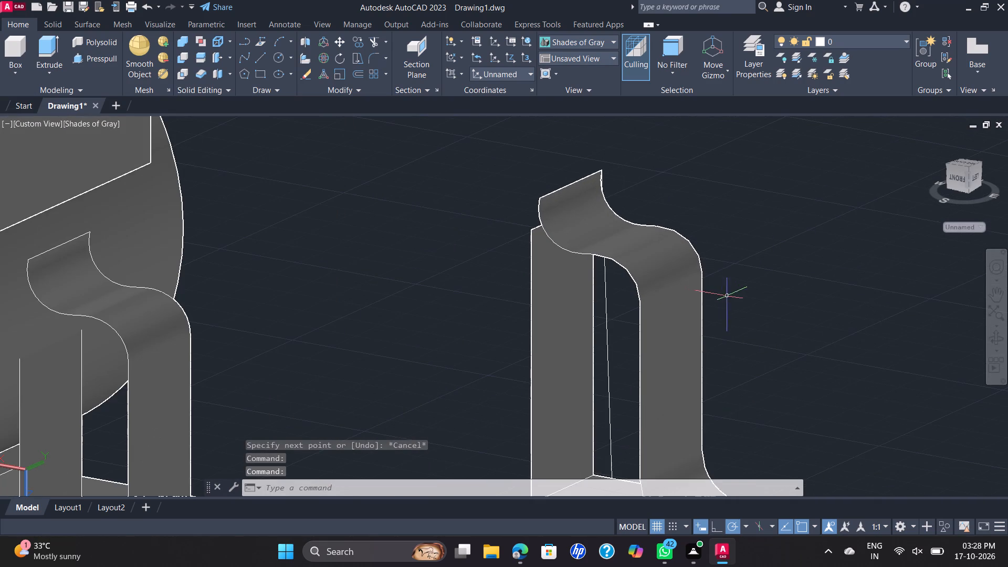
{"action": "middle_click_drag", "start_coordinate": [740, 297], "coordinate": [529, 296], "text": "shift"}
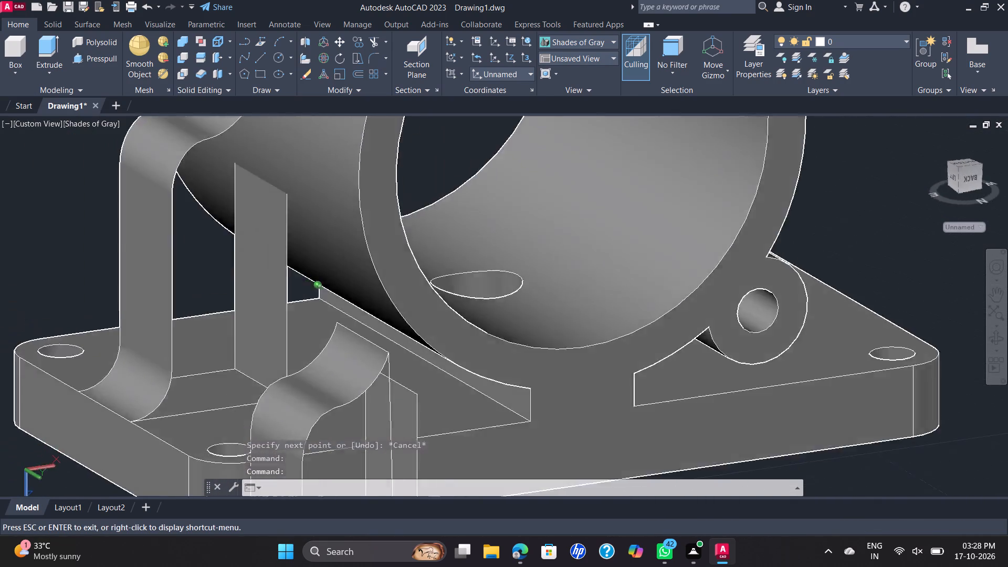
{"action": "middle_click_drag", "start_coordinate": [529, 296], "coordinate": [638, 296], "text": "shift"}
{"action": "scroll", "coordinate": [629, 290], "scroll_direction": "down", "scroll_amount": 1, "text": "shift"}
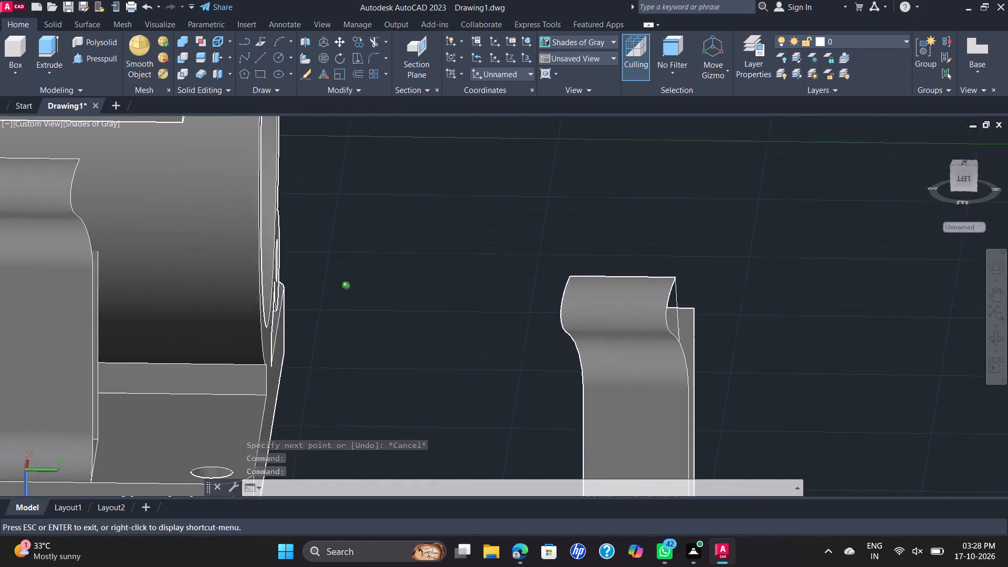
{"action": "middle_click_drag", "start_coordinate": [638, 296], "coordinate": [594, 279], "text": "shift"}
{"action": "scroll", "coordinate": [637, 307], "scroll_direction": "down", "scroll_amount": 2}
{"action": "middle_click_drag", "start_coordinate": [663, 379], "coordinate": [554, 381]}
{"action": "middle_click_drag", "start_coordinate": [605, 349], "coordinate": [570, 390], "text": "shift"}
{"action": "scroll", "coordinate": [607, 356], "scroll_direction": "down", "scroll_amount": 1, "text": "shift"}
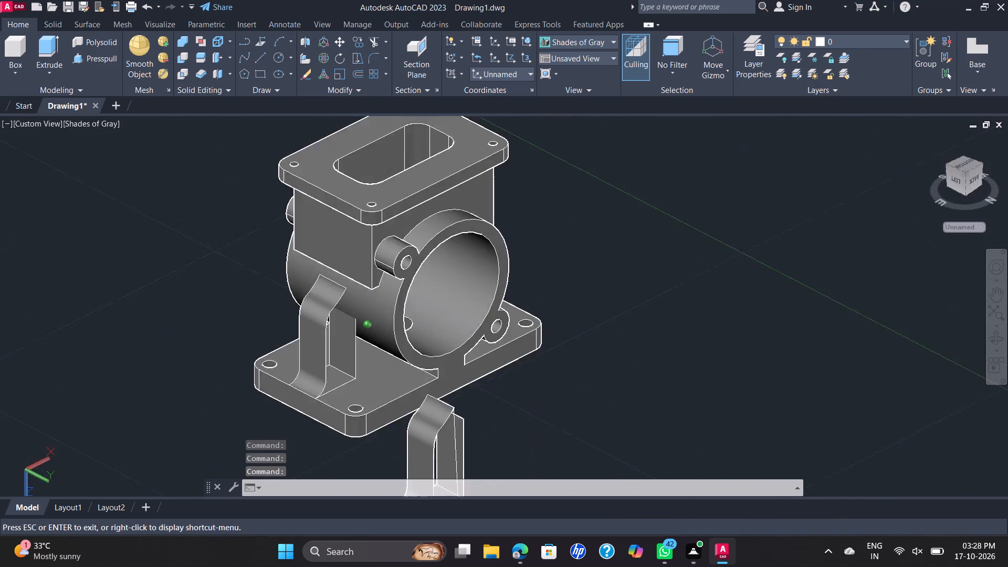
{"action": "middle_click_drag", "start_coordinate": [570, 390], "coordinate": [570, 370], "text": "shift"}
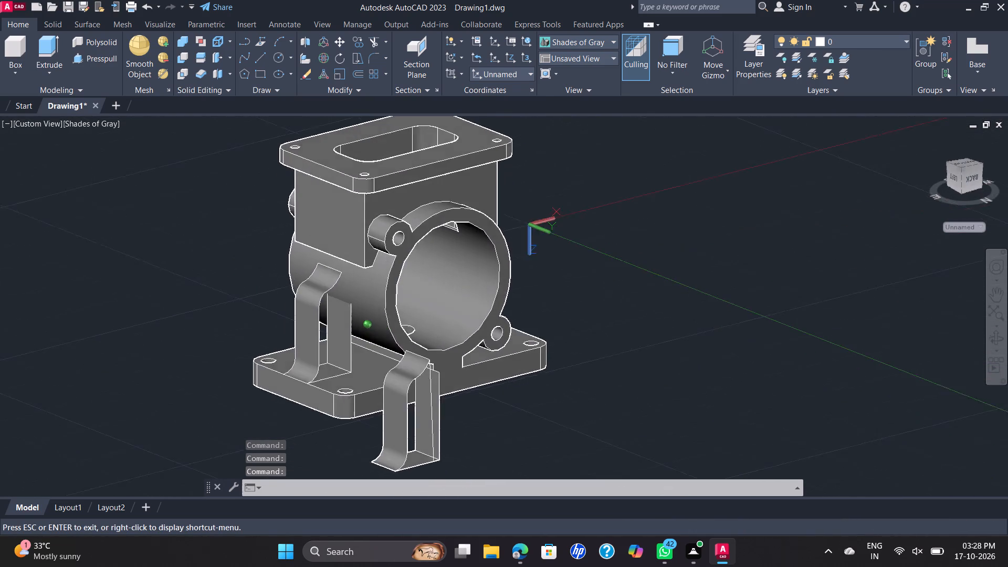
{"action": "middle_click_drag", "start_coordinate": [570, 370], "coordinate": [782, 362], "text": "shift"}
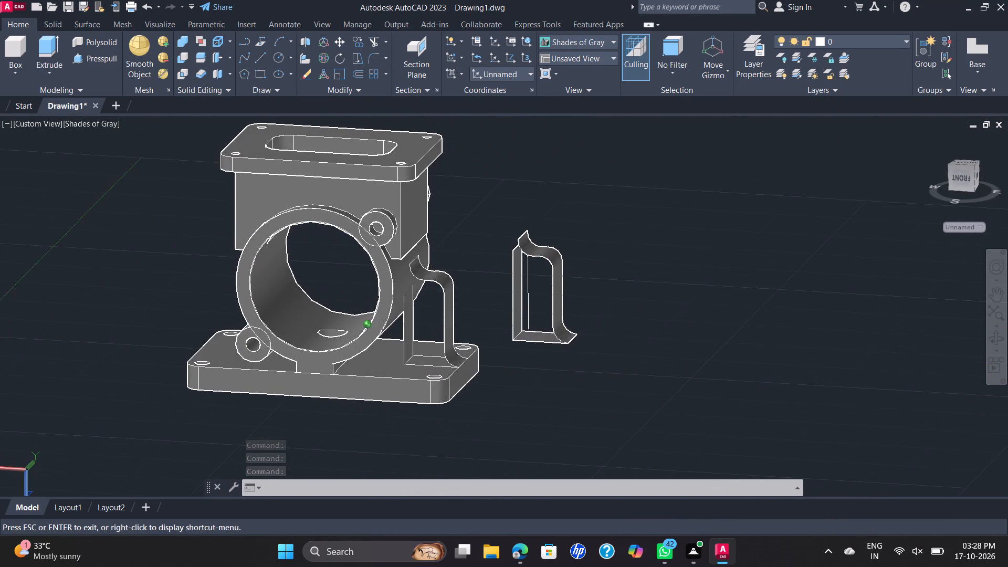
{"action": "middle_click_drag", "start_coordinate": [782, 362], "coordinate": [816, 343], "text": "shift"}
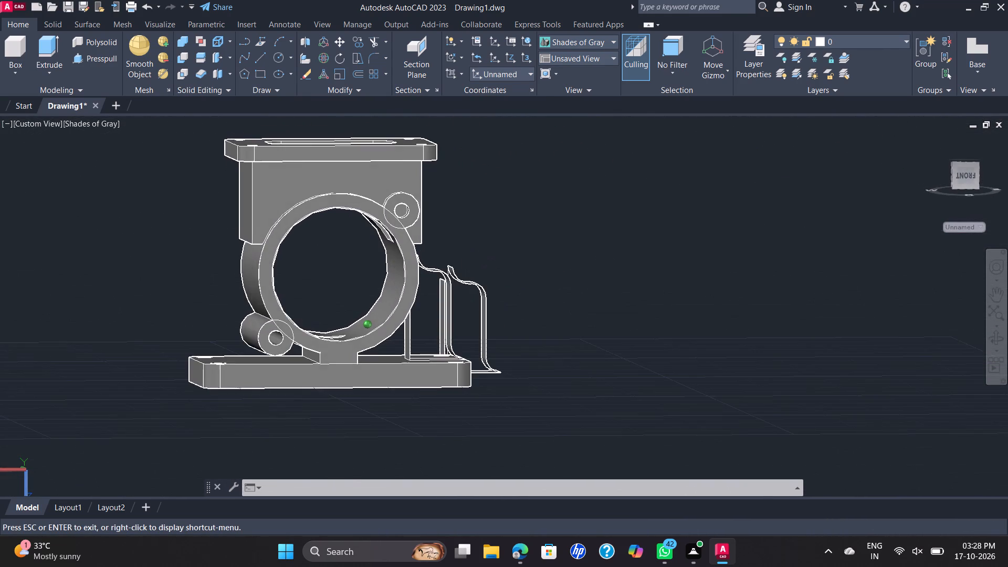
{"action": "middle_click_drag", "start_coordinate": [816, 343], "coordinate": [793, 348], "text": "shift"}
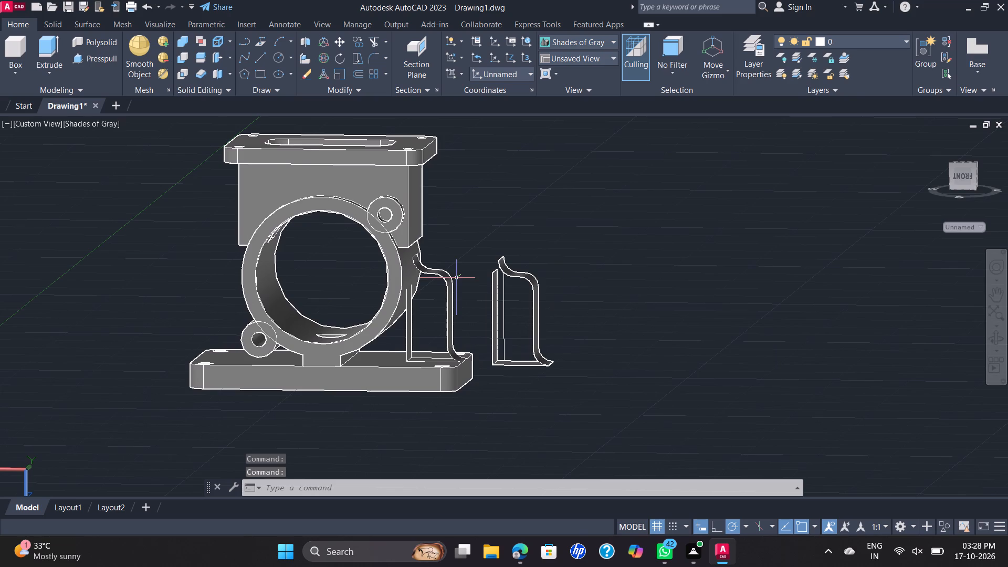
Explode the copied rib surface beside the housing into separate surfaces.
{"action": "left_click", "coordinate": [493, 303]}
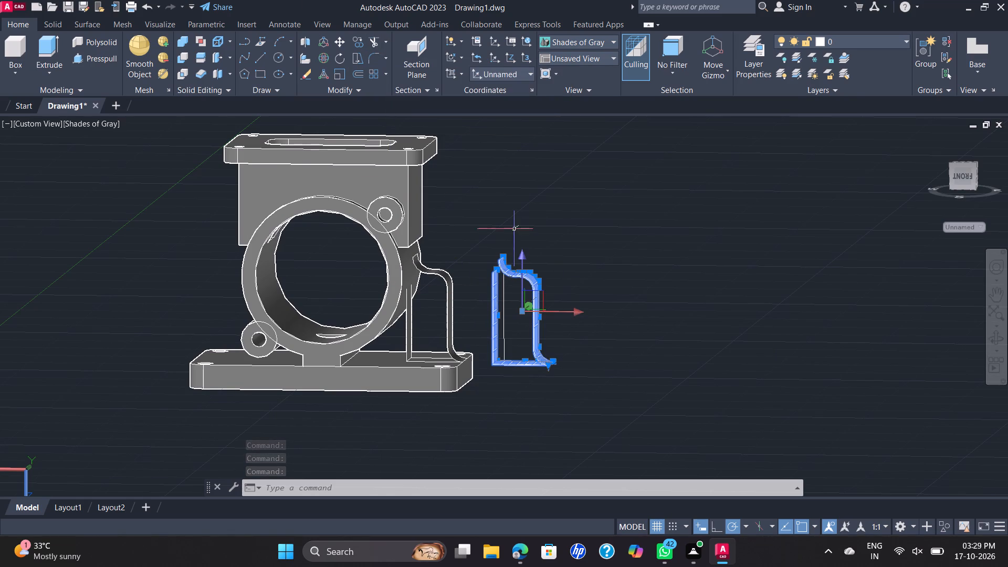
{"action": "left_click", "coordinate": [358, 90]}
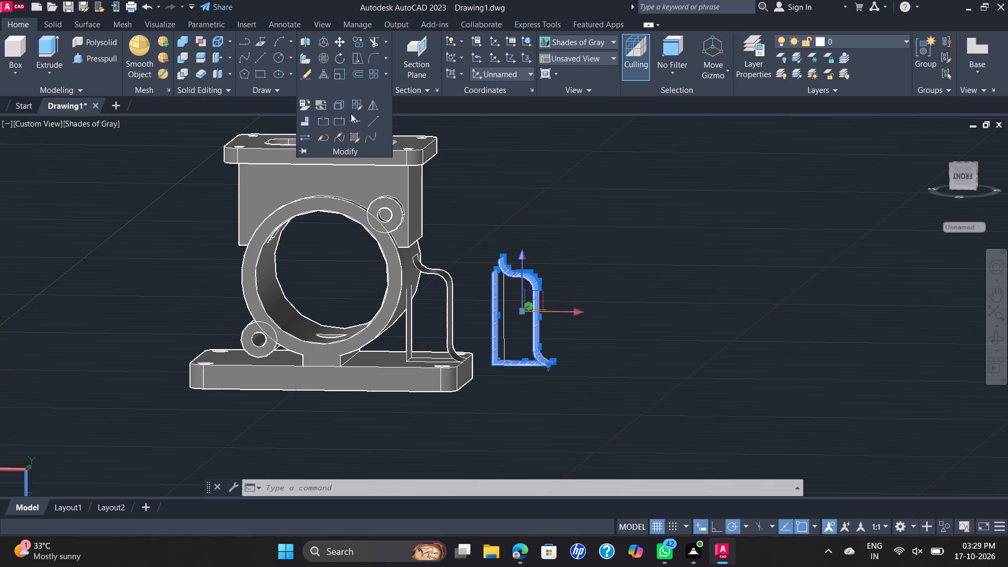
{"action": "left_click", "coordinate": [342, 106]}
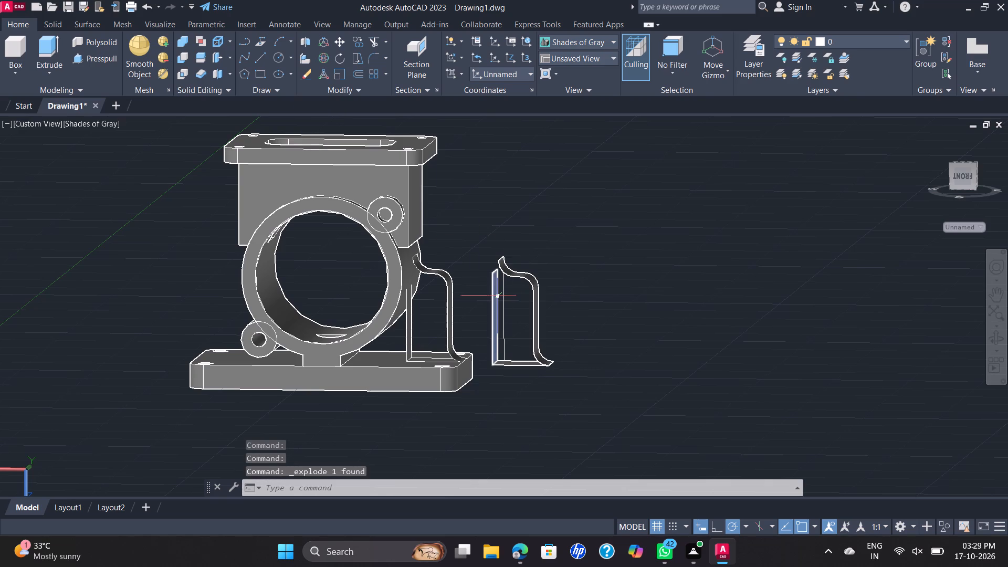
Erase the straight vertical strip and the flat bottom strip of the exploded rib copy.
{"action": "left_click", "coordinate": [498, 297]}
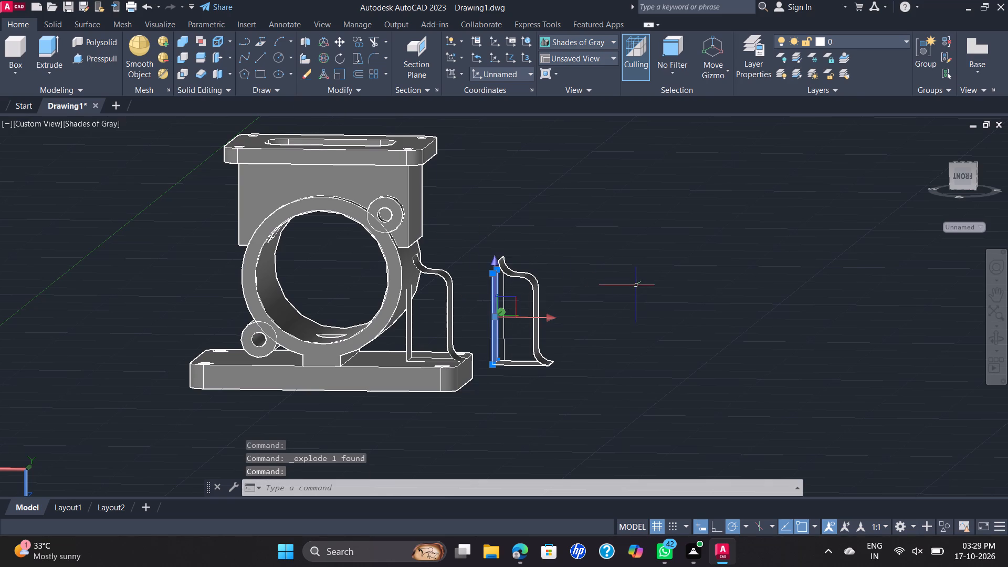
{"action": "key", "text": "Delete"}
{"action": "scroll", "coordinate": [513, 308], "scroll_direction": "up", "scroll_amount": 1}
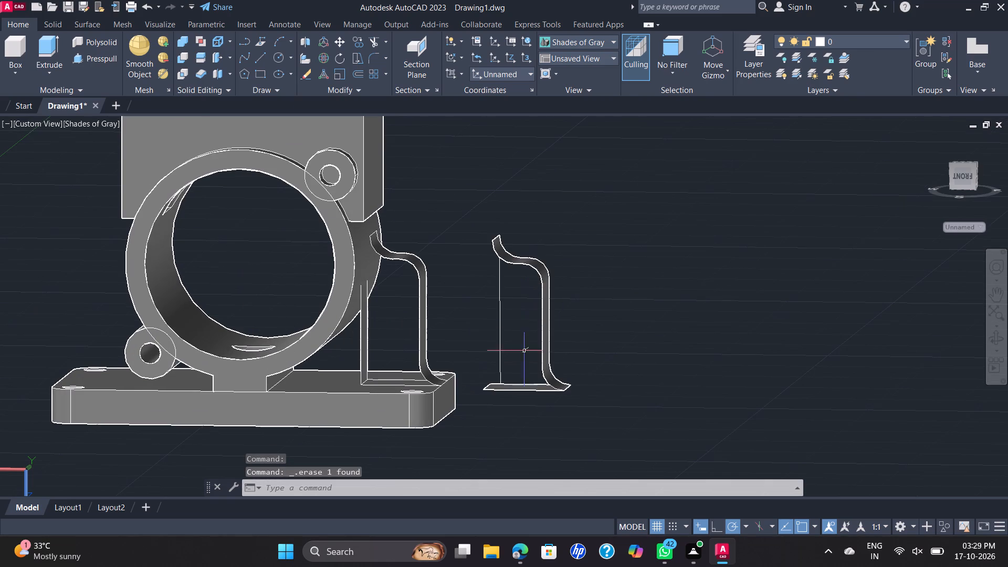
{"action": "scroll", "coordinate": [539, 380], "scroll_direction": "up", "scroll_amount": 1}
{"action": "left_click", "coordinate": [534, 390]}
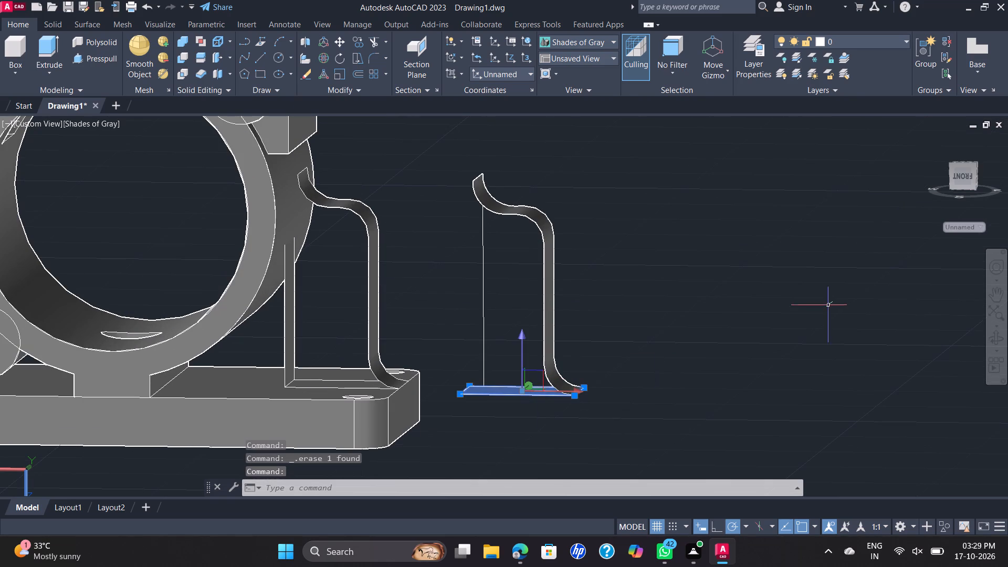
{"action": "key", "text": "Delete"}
Examine the curved surface and line left of the rib copy from several sides, and return to the earlier view.
{"action": "scroll", "coordinate": [649, 358], "scroll_direction": "down", "scroll_amount": 1}
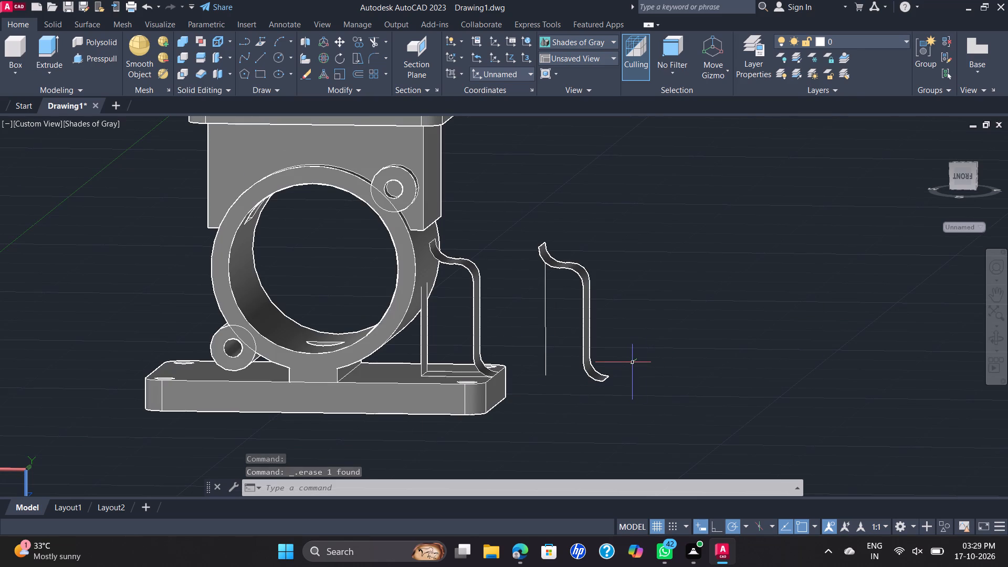
{"action": "middle_click_drag", "start_coordinate": [636, 362], "coordinate": [434, 327], "text": "shift"}
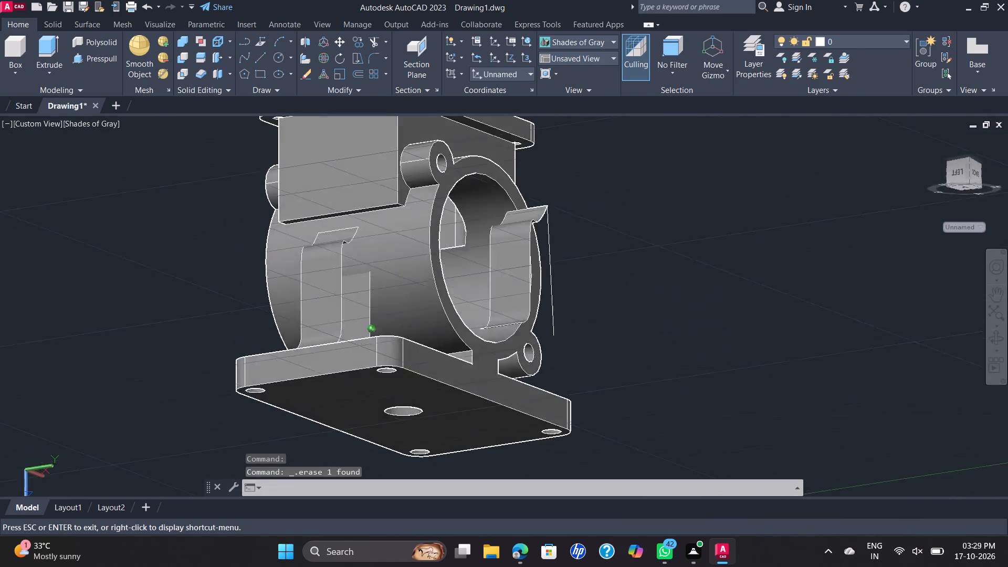
{"action": "middle_click_drag", "start_coordinate": [434, 327], "coordinate": [373, 355], "text": "shift"}
{"action": "scroll", "coordinate": [362, 345], "scroll_direction": "up", "scroll_amount": 1}
{"action": "scroll", "coordinate": [321, 406], "scroll_direction": "up", "scroll_amount": 1}
{"action": "scroll", "coordinate": [334, 415], "scroll_direction": "down", "scroll_amount": 1}
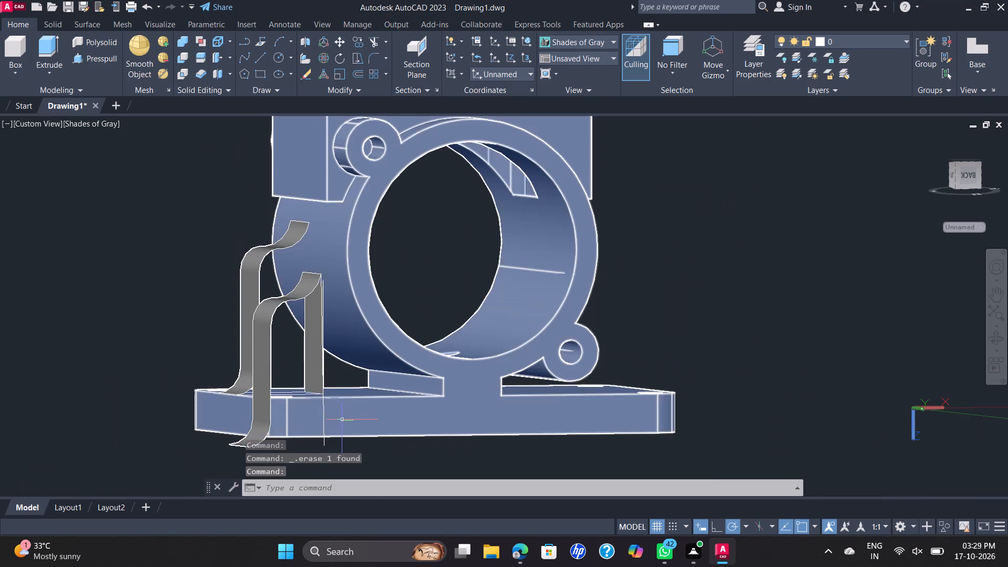
{"action": "scroll", "coordinate": [353, 435], "scroll_direction": "down", "scroll_amount": 1}
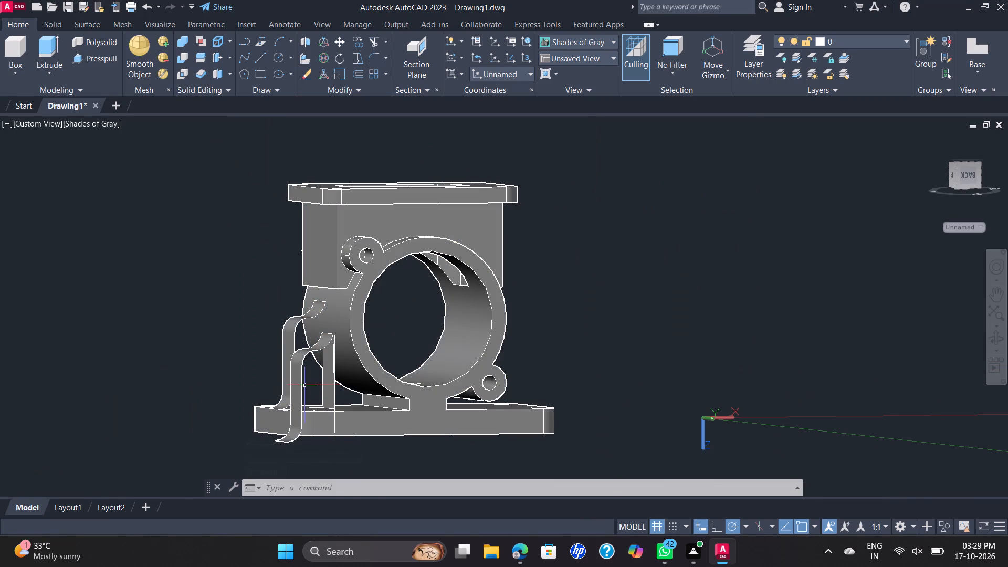
{"action": "scroll", "coordinate": [209, 364], "scroll_direction": "down", "scroll_amount": 1}
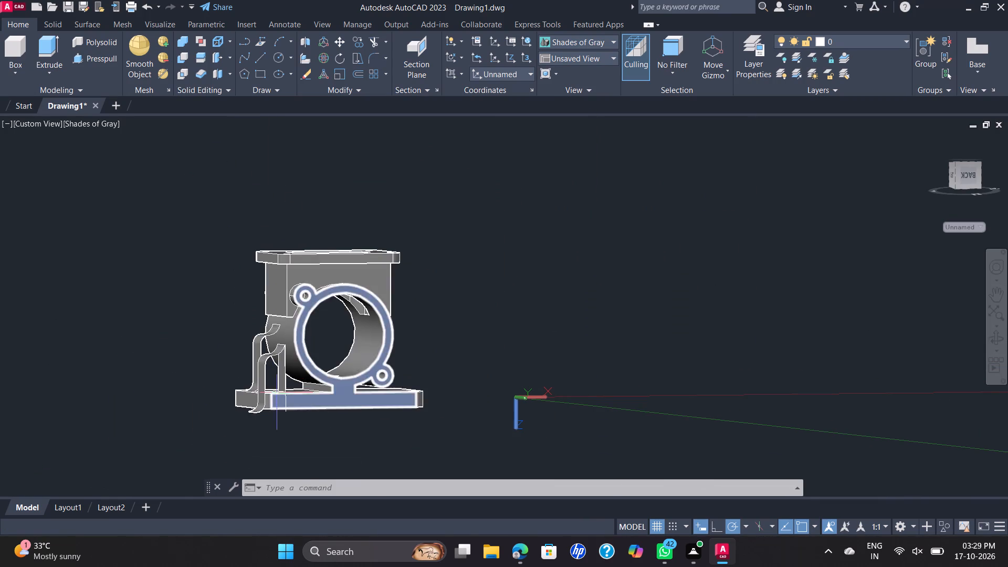
{"action": "key", "text": "ctrl+z"}
{"action": "key", "text": "ctrl+z"}
{"action": "key", "text": "ctrl+z"}
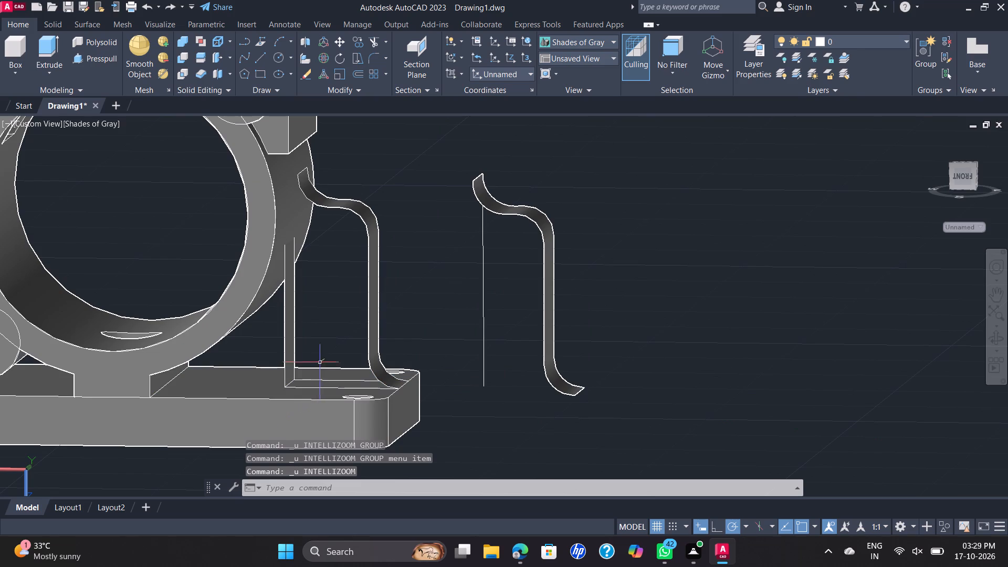
Erase the curved surface and vertical line remaining from the rib copy beside the housing.
{"action": "left_click", "coordinate": [455, 148]}
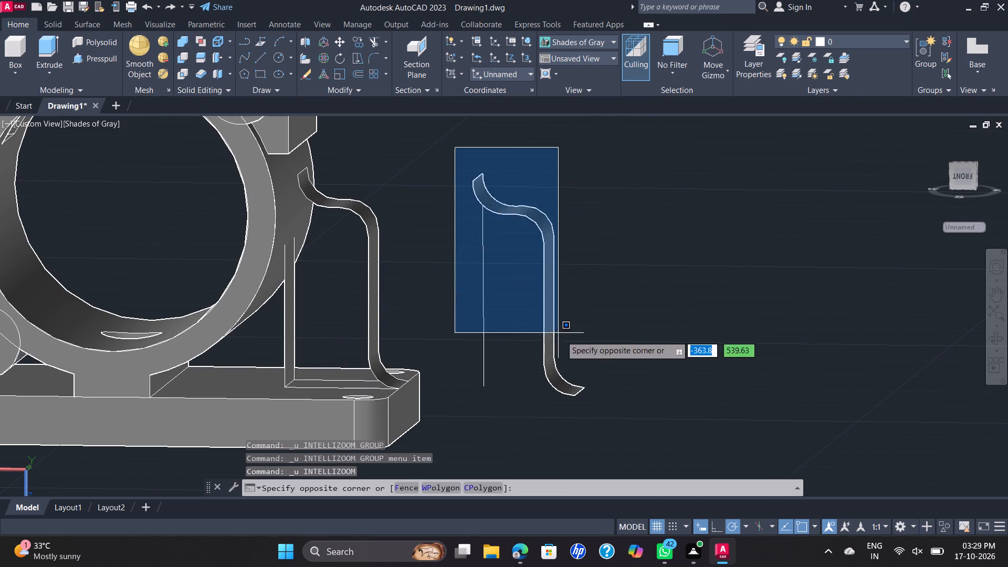
{"action": "left_click", "coordinate": [649, 470]}
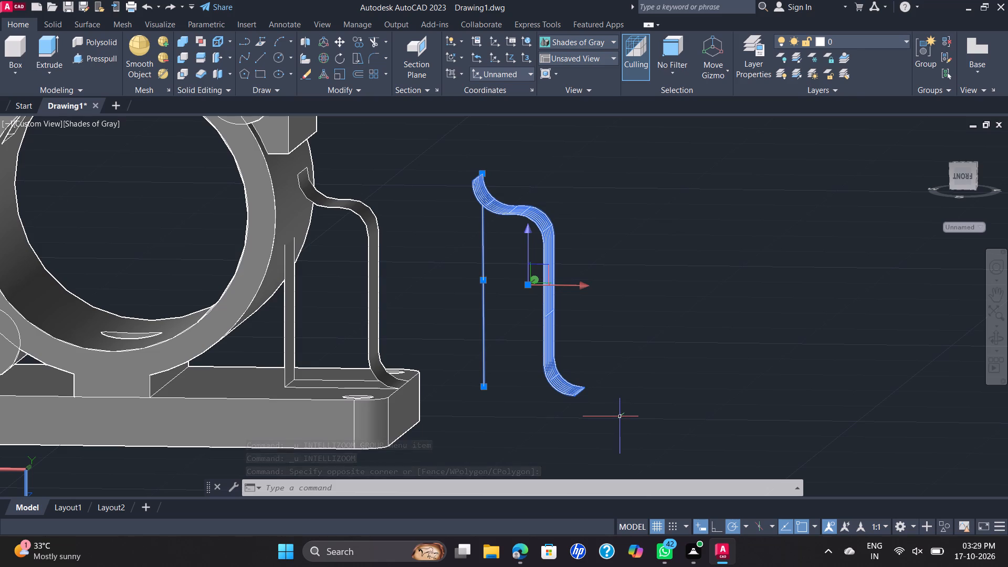
{"action": "key", "text": "Delete"}
Set the model to the Front view, framing the original rib next to the bore cylinder.
{"action": "scroll", "coordinate": [547, 421], "scroll_direction": "down", "scroll_amount": 2}
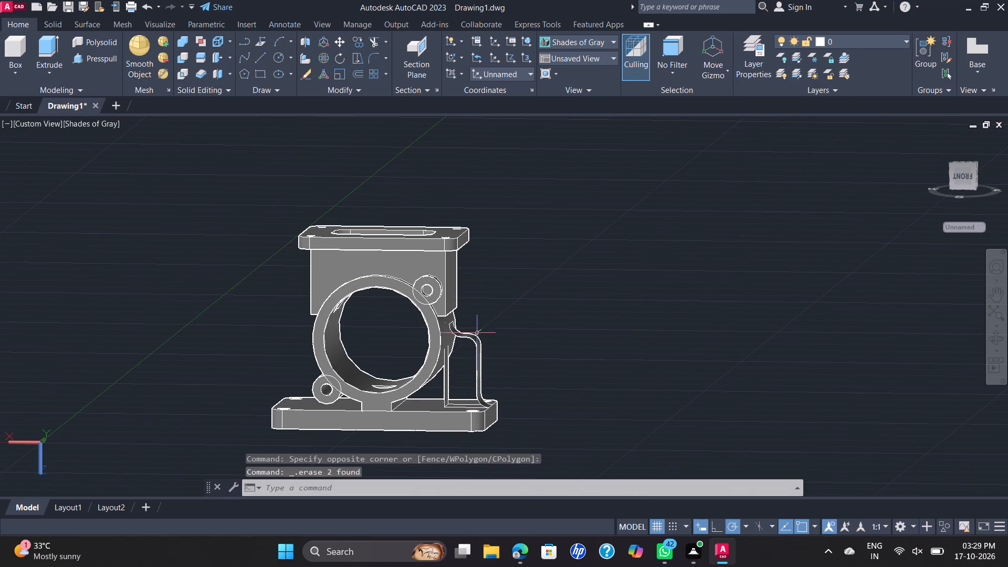
{"action": "scroll", "coordinate": [514, 375], "scroll_direction": "up", "scroll_amount": 1}
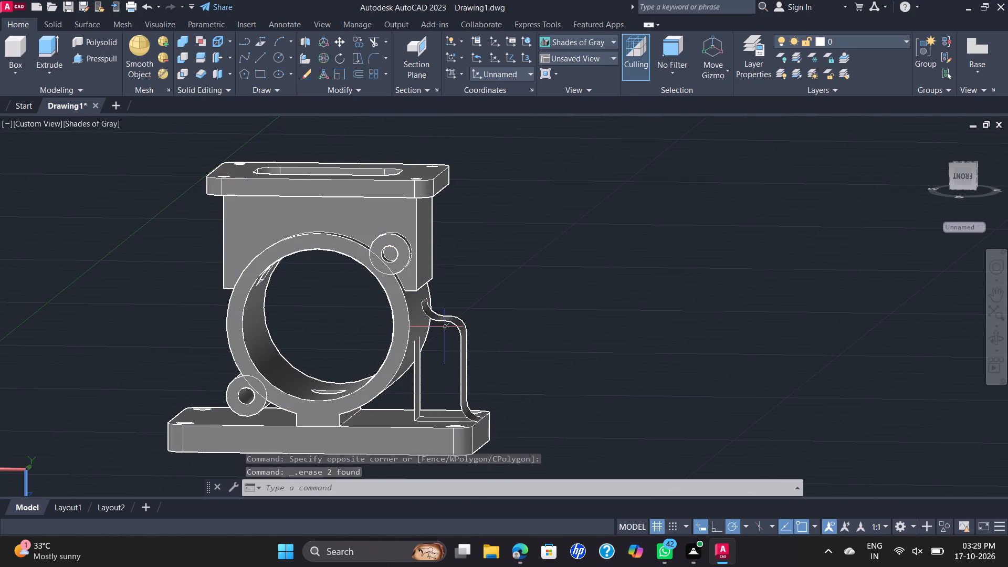
{"action": "scroll", "coordinate": [448, 327], "scroll_direction": "up", "scroll_amount": 1}
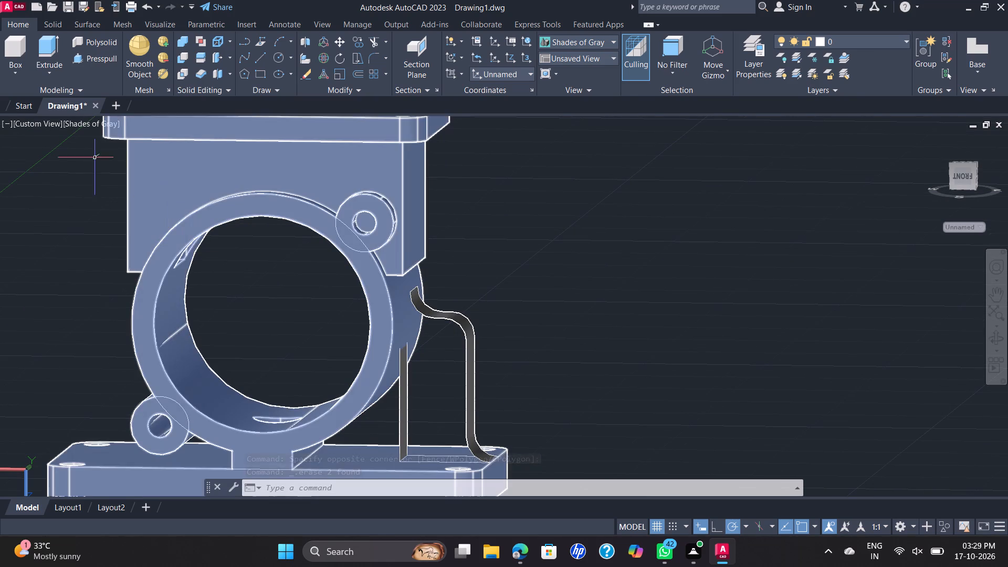
{"action": "left_click", "coordinate": [54, 121]}
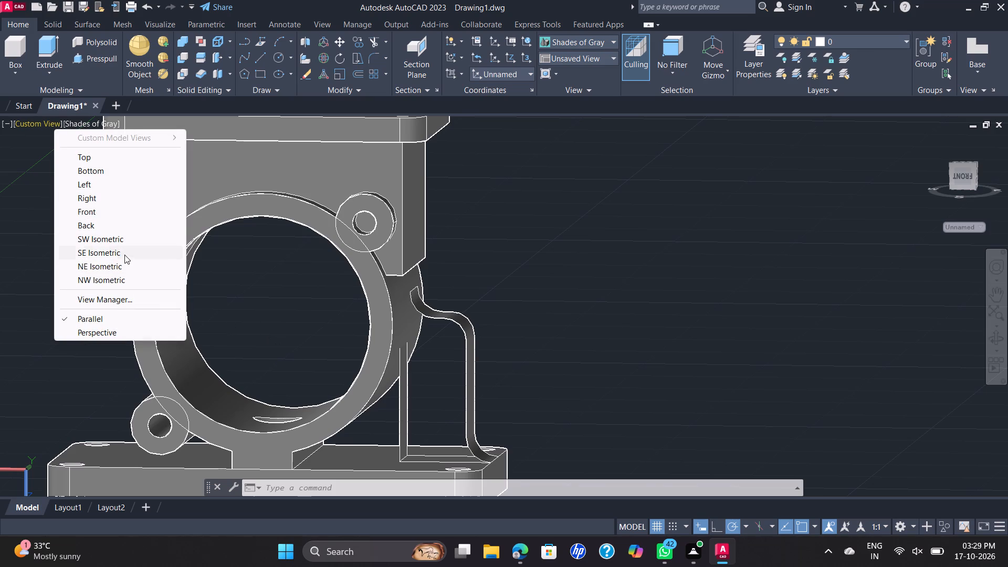
{"action": "left_click", "coordinate": [115, 213]}
{"action": "scroll", "coordinate": [541, 372], "scroll_direction": "up", "scroll_amount": 2}
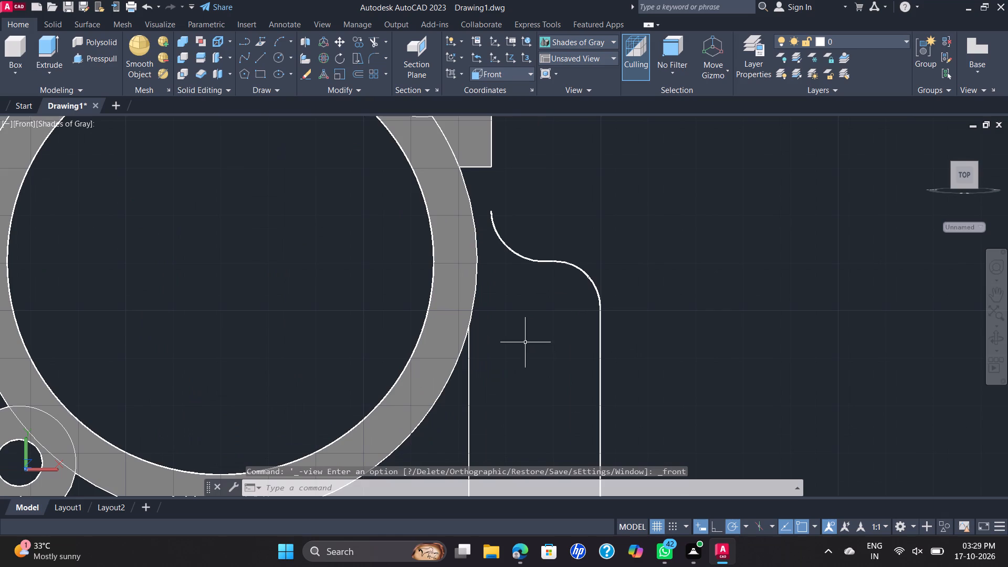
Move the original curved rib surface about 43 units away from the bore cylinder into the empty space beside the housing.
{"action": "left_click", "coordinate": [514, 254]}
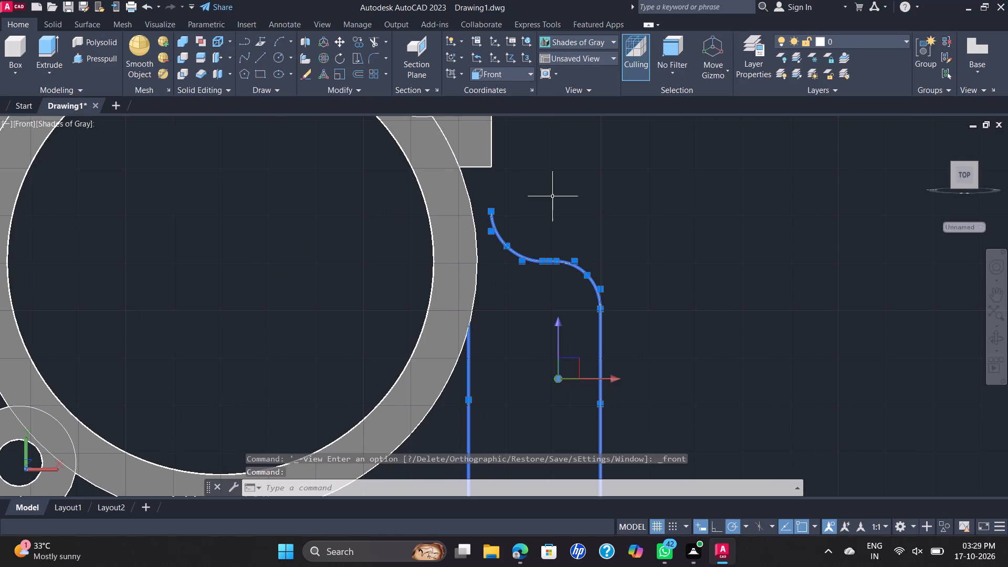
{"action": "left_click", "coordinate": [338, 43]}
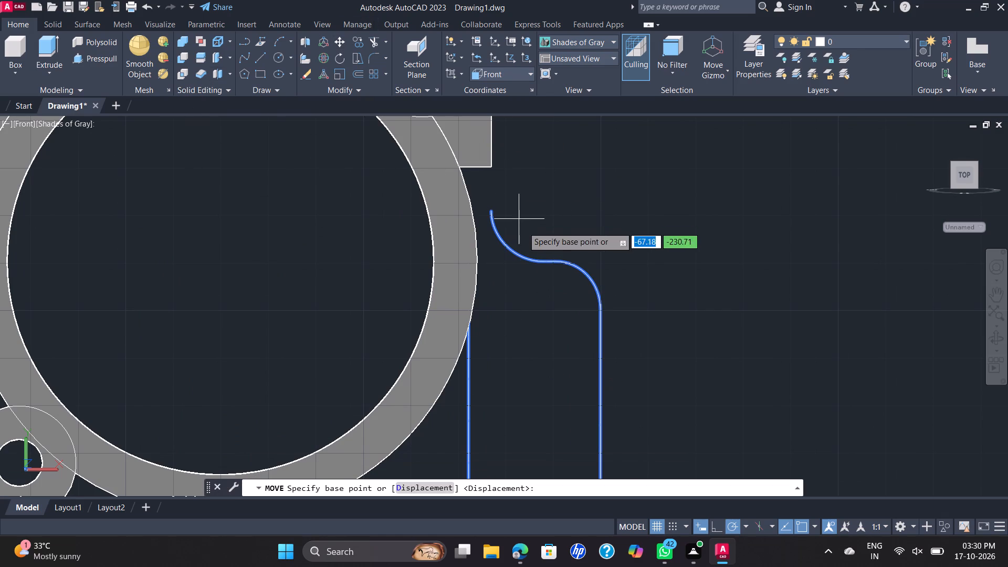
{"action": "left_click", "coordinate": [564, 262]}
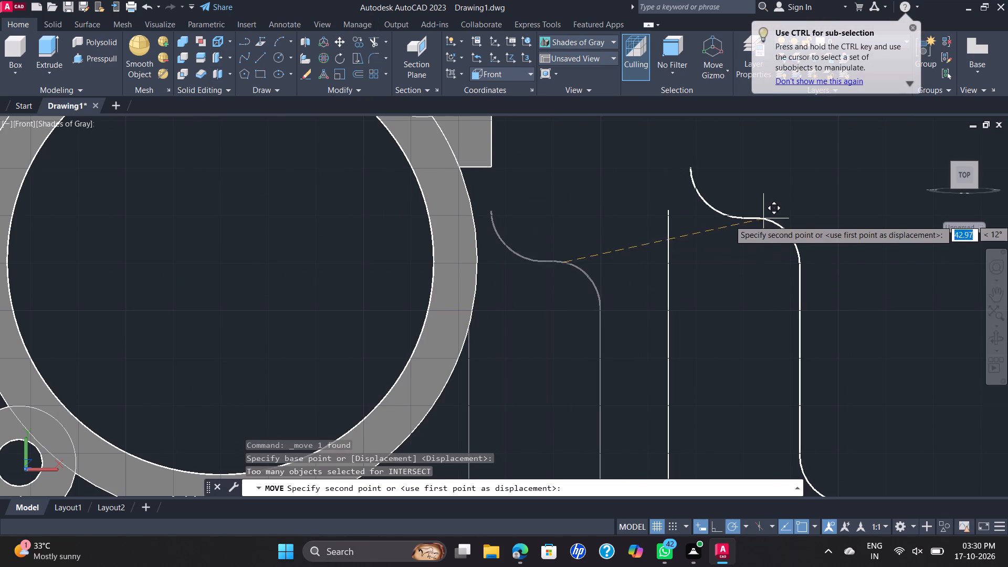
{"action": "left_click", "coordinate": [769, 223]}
Erase the original curved rib surface from the empty space beside the housing.
{"action": "scroll", "coordinate": [782, 253], "scroll_direction": "down", "scroll_amount": 1}
{"action": "scroll", "coordinate": [766, 296], "scroll_direction": "up", "scroll_amount": 1}
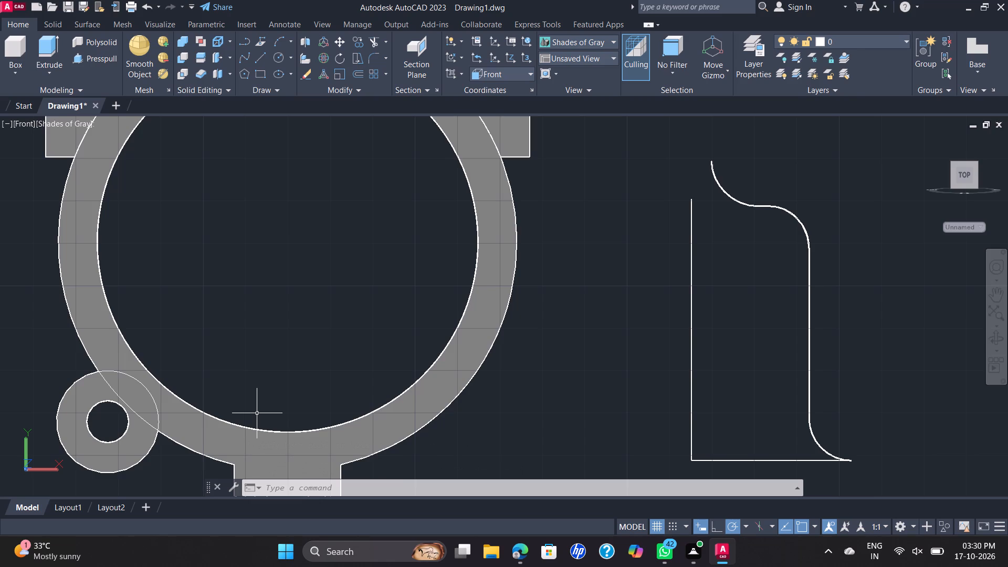
{"action": "scroll", "coordinate": [257, 414], "scroll_direction": "up", "scroll_amount": 1}
{"action": "scroll", "coordinate": [250, 286], "scroll_direction": "down", "scroll_amount": 3}
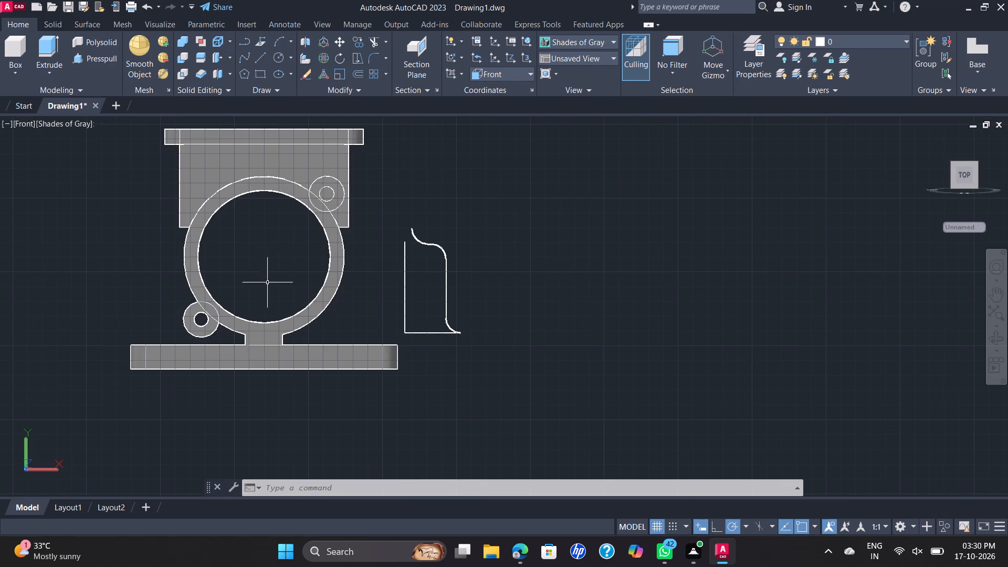
{"action": "left_click", "coordinate": [380, 205]}
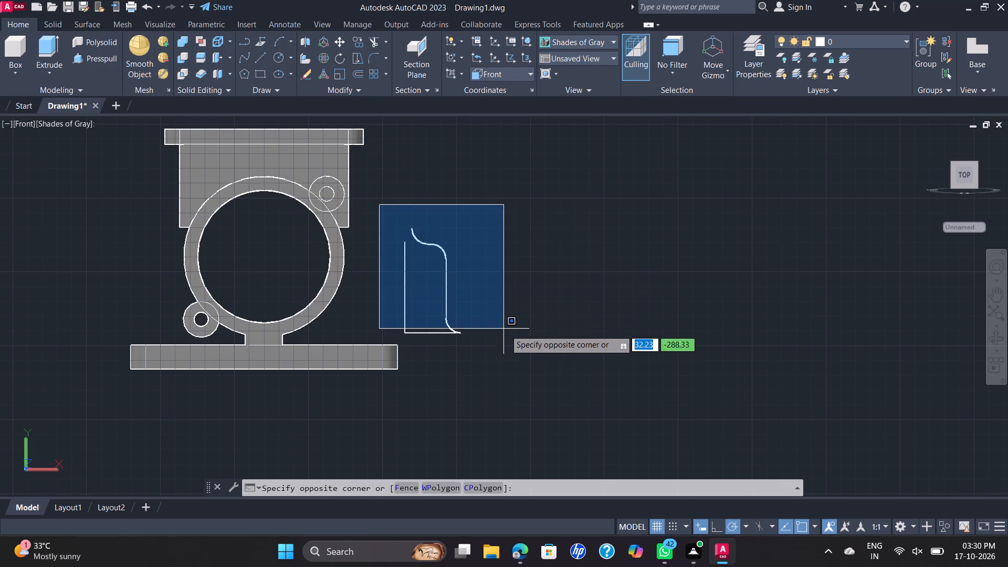
{"action": "left_click", "coordinate": [529, 344]}
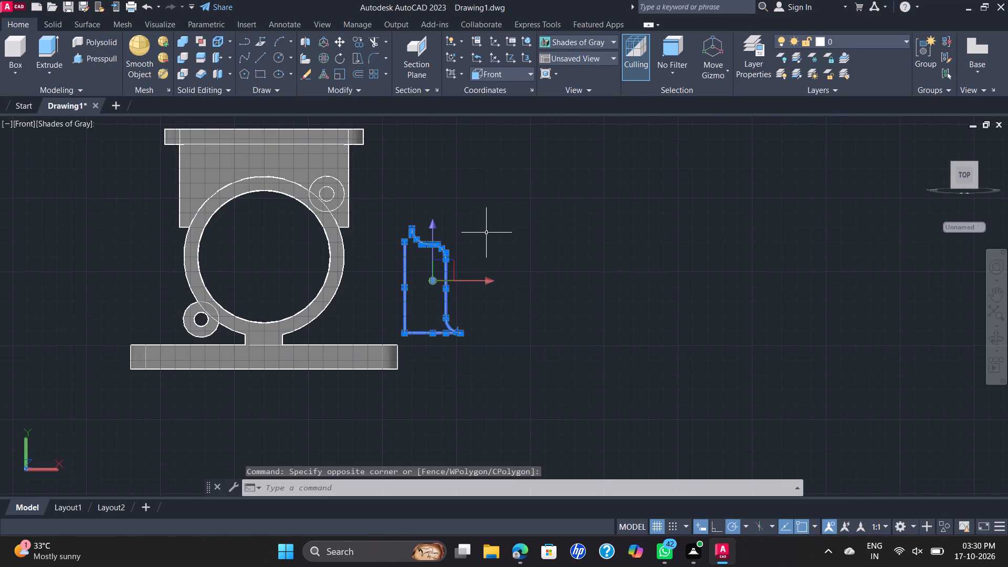
{"action": "scroll", "coordinate": [487, 233], "scroll_direction": "up", "scroll_amount": 1}
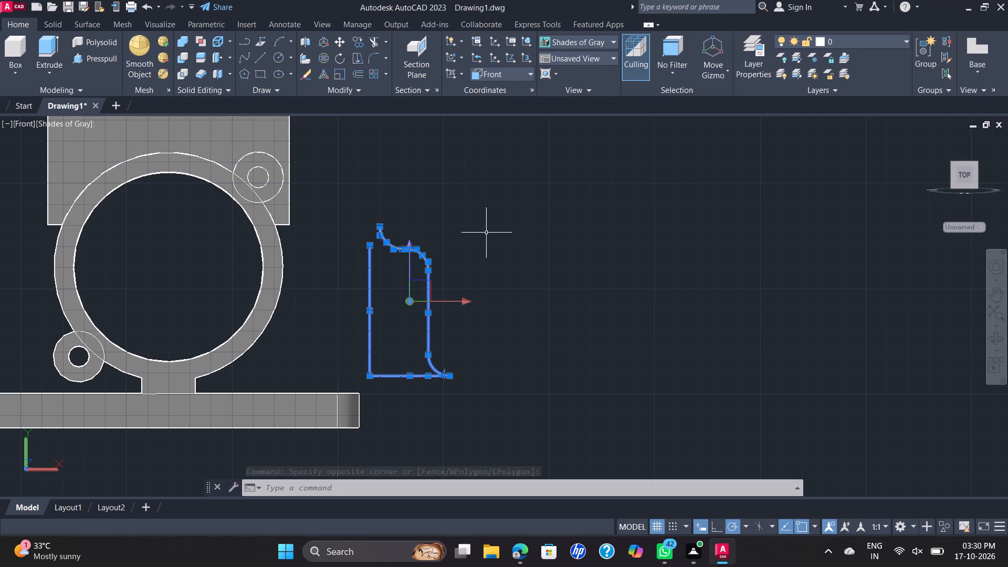
{"action": "key", "text": "Delete"}
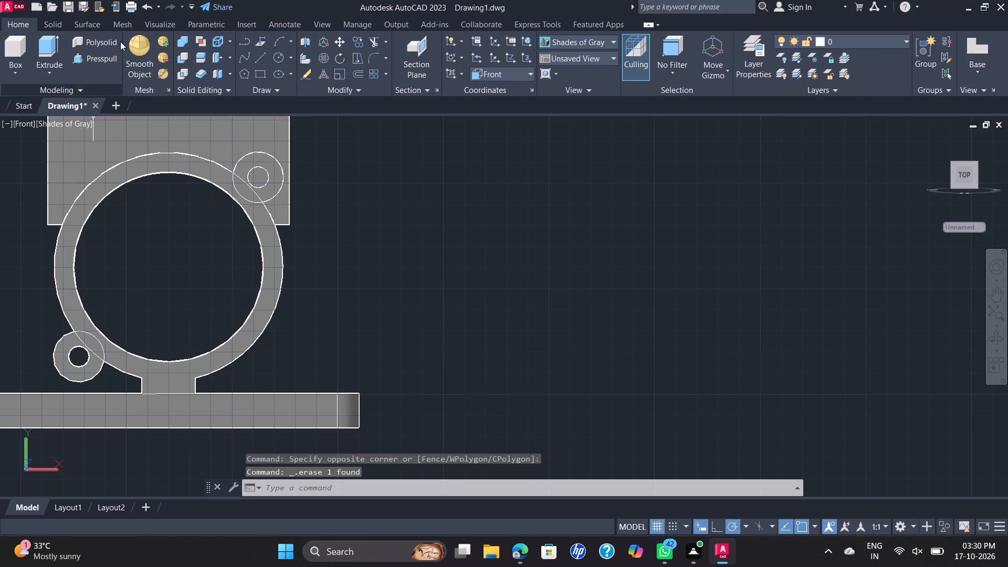
Change the visual style of the front view to 2D Wireframe.
{"action": "left_click", "coordinate": [267, 57]}
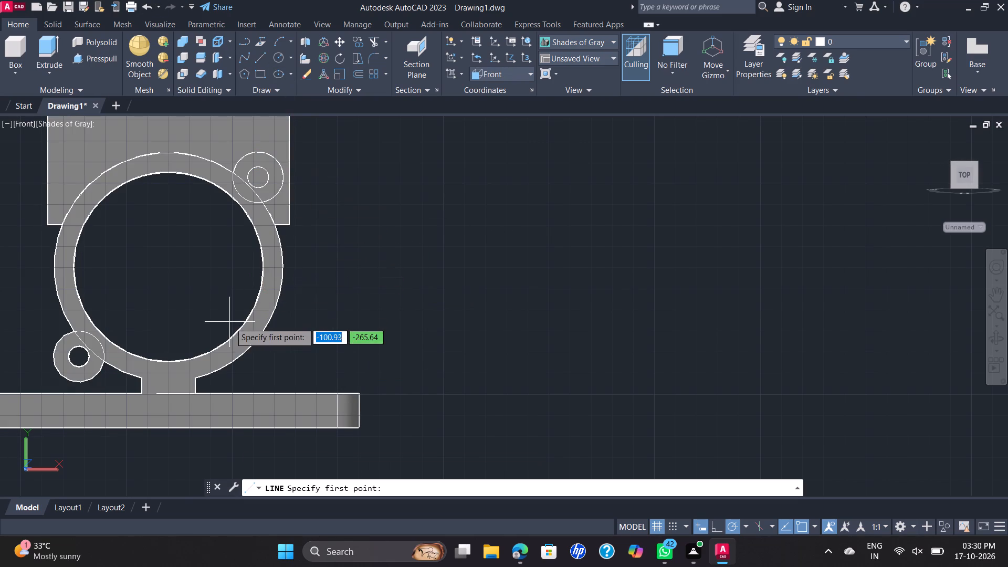
{"action": "key", "text": "Escape"}
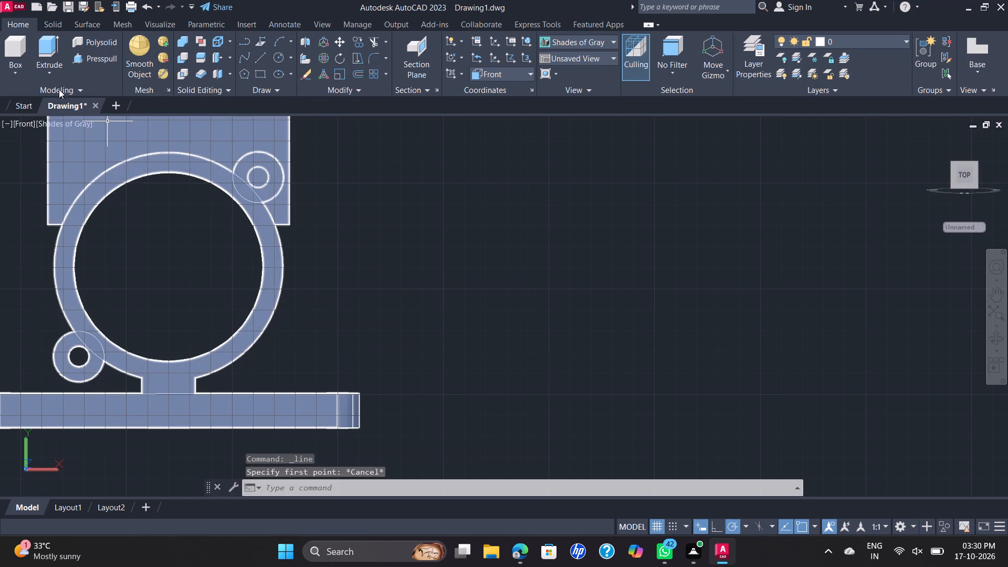
{"action": "left_click", "coordinate": [70, 126]}
{"action": "left_click", "coordinate": [132, 156]}
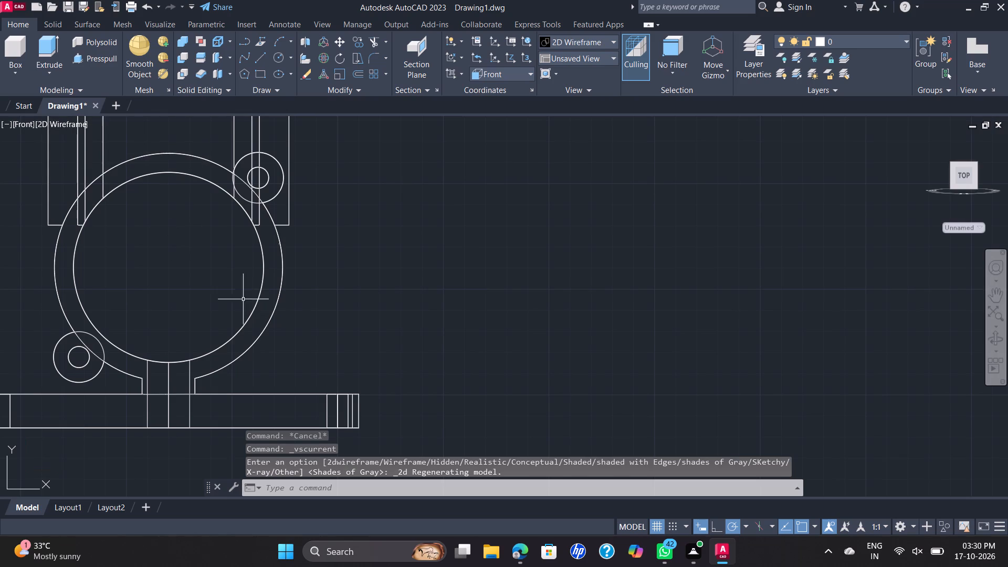
Start the rib profile with a 10-unit line running inward along the base plate's top edge from its upper outer corner.
{"action": "left_click", "coordinate": [256, 60]}
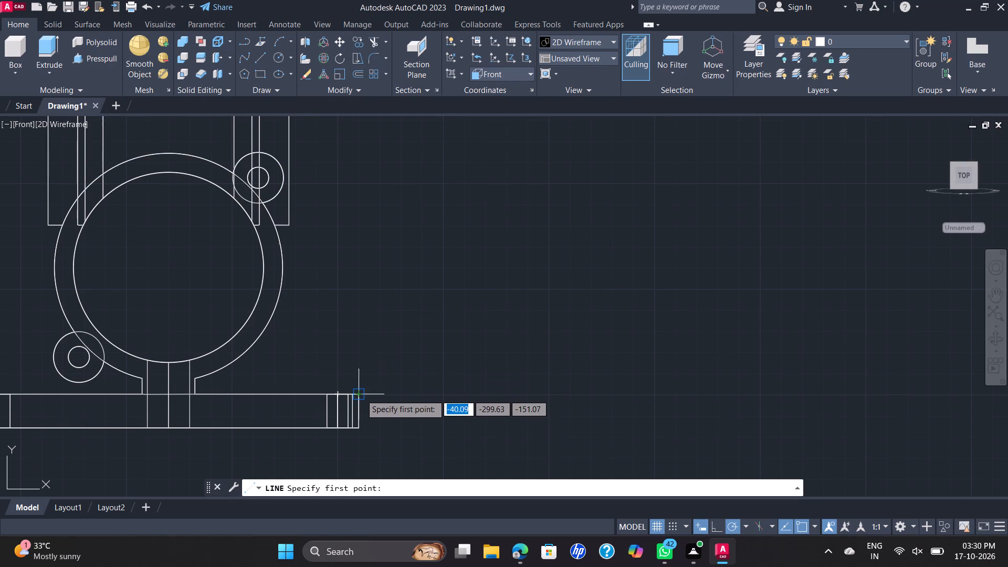
{"action": "left_click", "coordinate": [361, 394]}
{"action": "middle_click", "coordinate": [36, 388]}
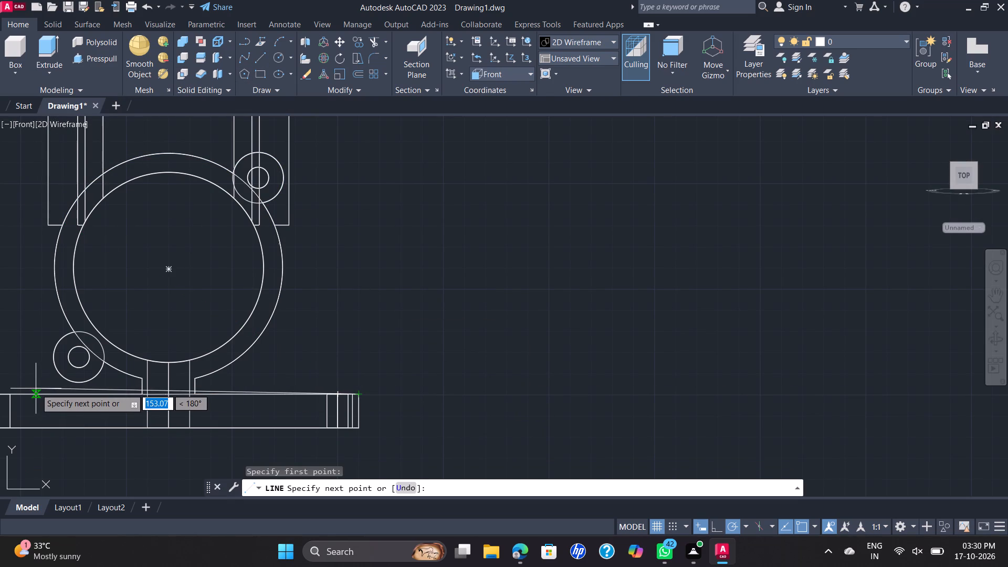
{"action": "middle_click_drag", "start_coordinate": [36, 388], "coordinate": [165, 355]}
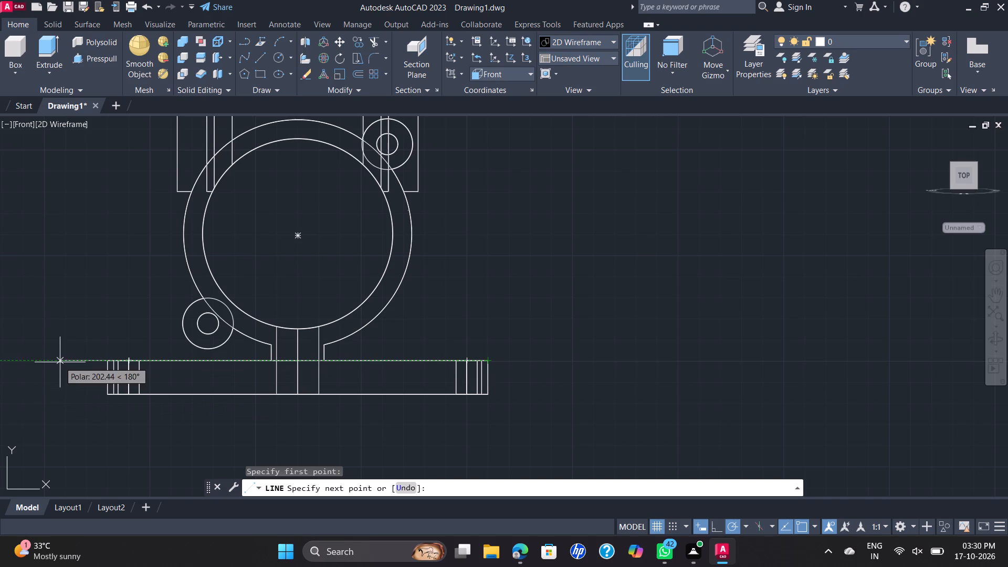
{"action": "type", "text": "10"}
{"action": "key", "text": "Return"}
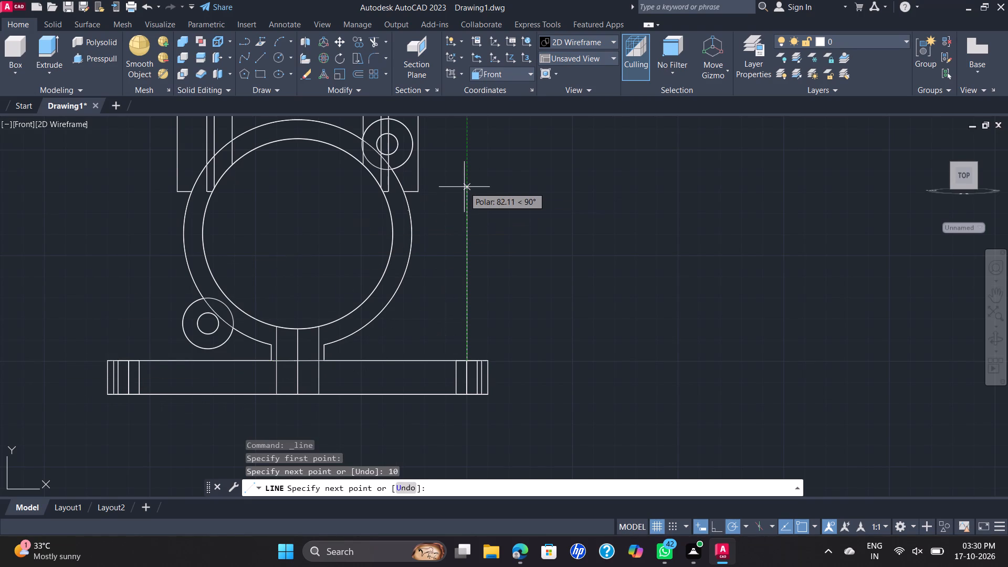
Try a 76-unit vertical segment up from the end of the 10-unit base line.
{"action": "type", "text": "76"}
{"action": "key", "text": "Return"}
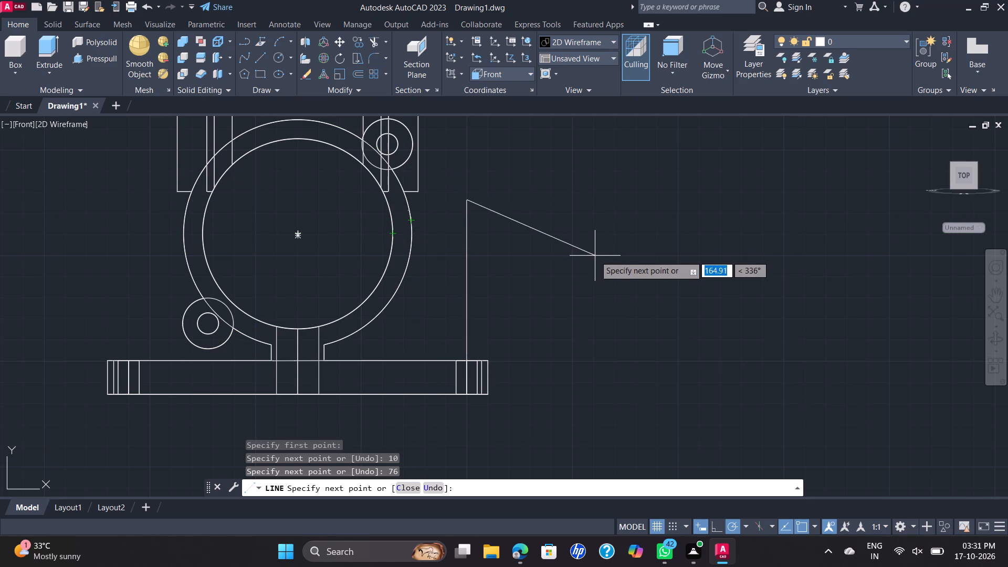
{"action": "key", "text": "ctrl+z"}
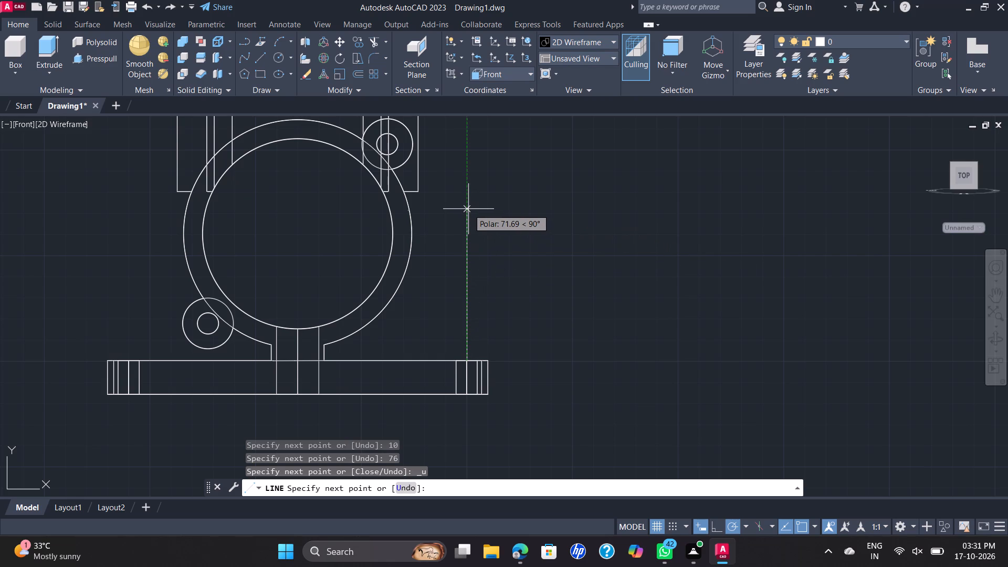
Continue the rib profile 60 units up, across to the bore cylinder's outer side, and about 22 units up to the bracket's lower edge.
{"action": "type", "text": "60"}
{"action": "key", "text": "Return"}
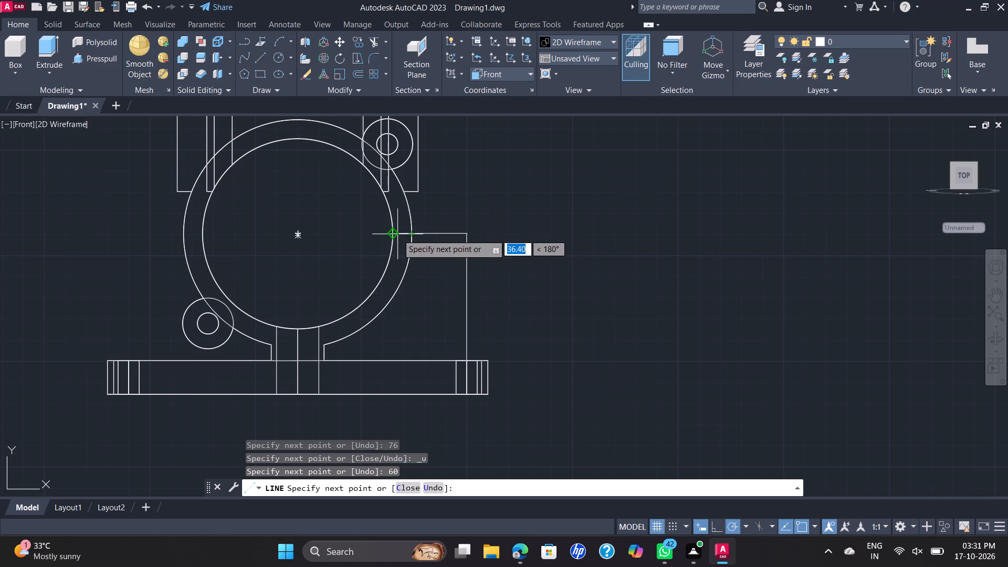
{"action": "scroll", "coordinate": [412, 234], "scroll_direction": "up", "scroll_amount": 1}
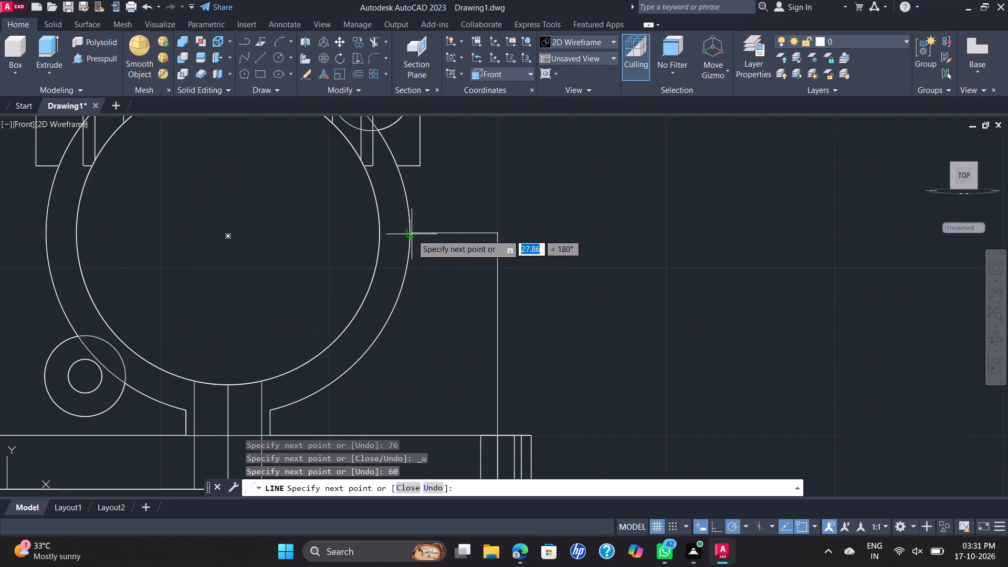
{"action": "left_click", "coordinate": [411, 234]}
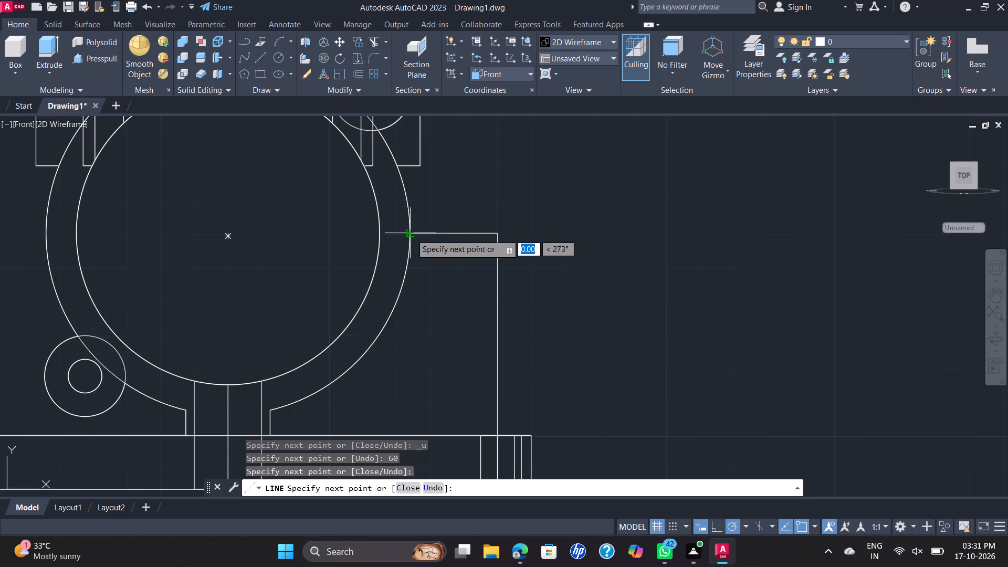
{"action": "left_click", "coordinate": [406, 162]}
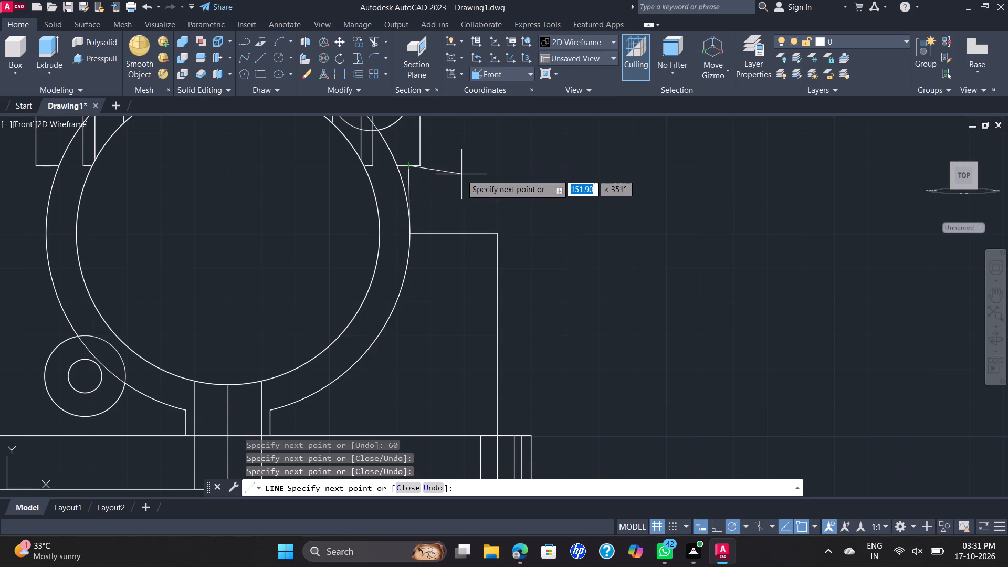
{"action": "key", "text": "Escape"}
Fillet the rib profile's bottom corner between the base line and the vertical line with radius 10.
{"action": "left_click", "coordinate": [376, 51]}
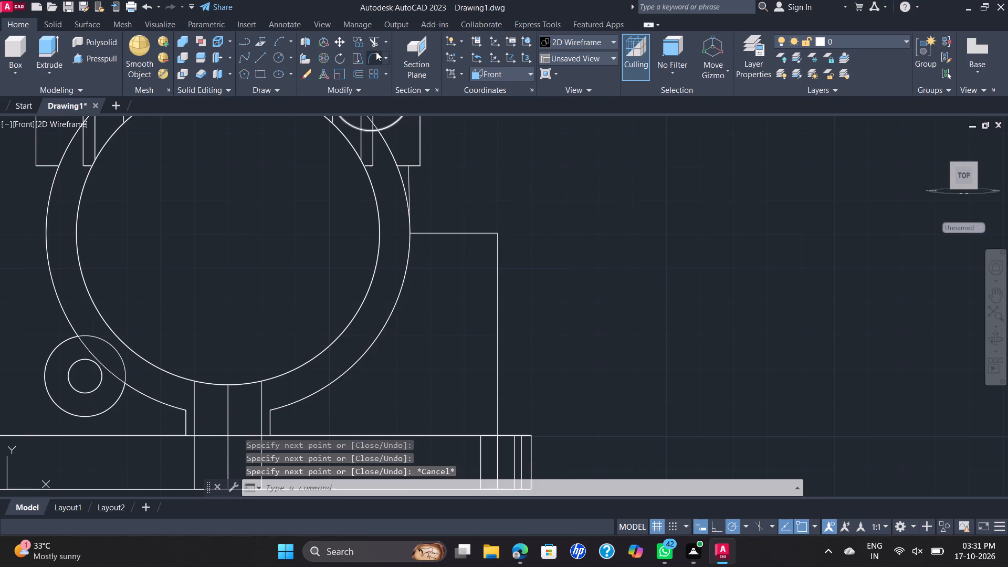
{"action": "left_click", "coordinate": [519, 436]}
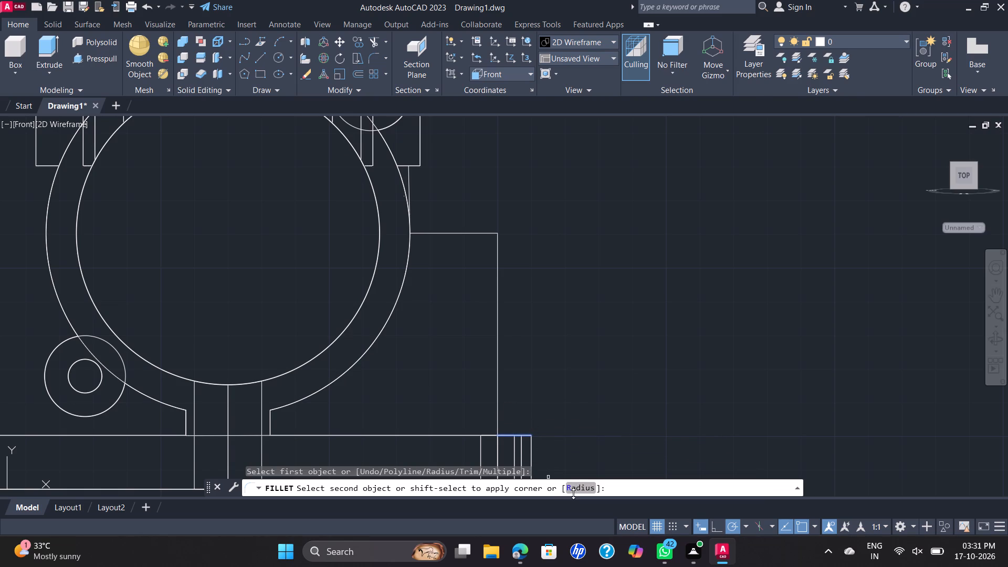
{"action": "left_click", "coordinate": [573, 493]}
{"action": "left_click", "coordinate": [579, 487]}
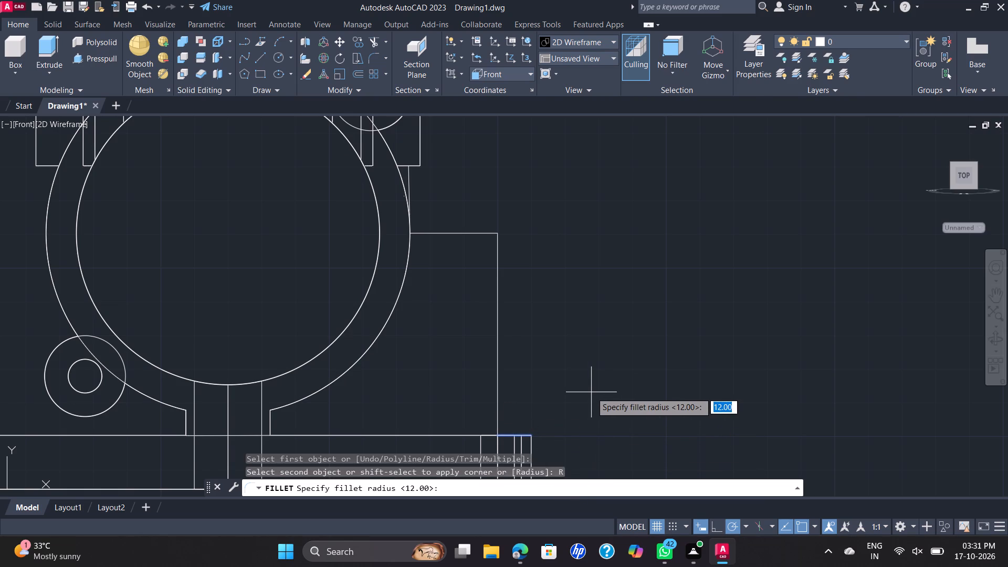
{"action": "type", "text": "10"}
{"action": "key", "text": "Return"}
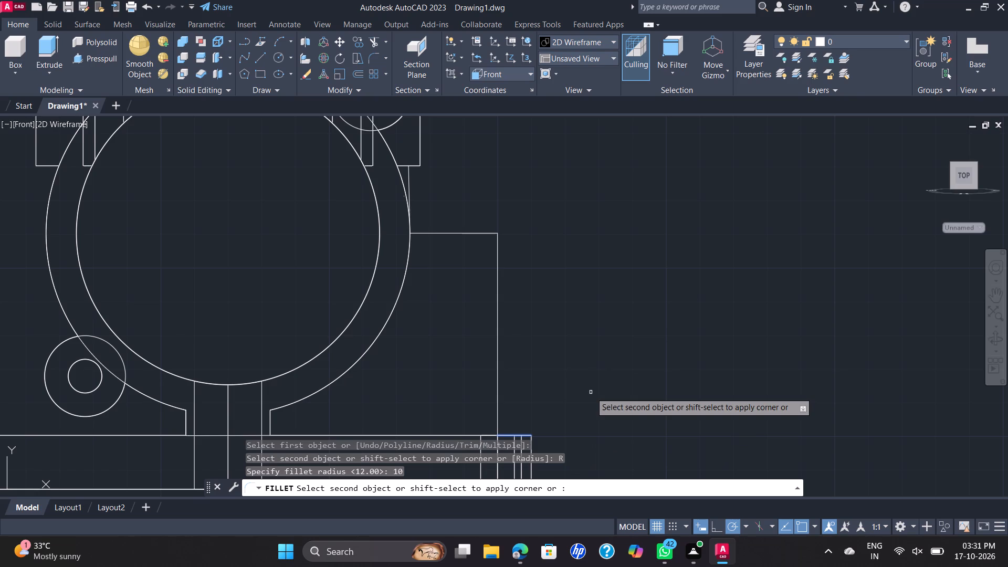
{"action": "left_click", "coordinate": [497, 386]}
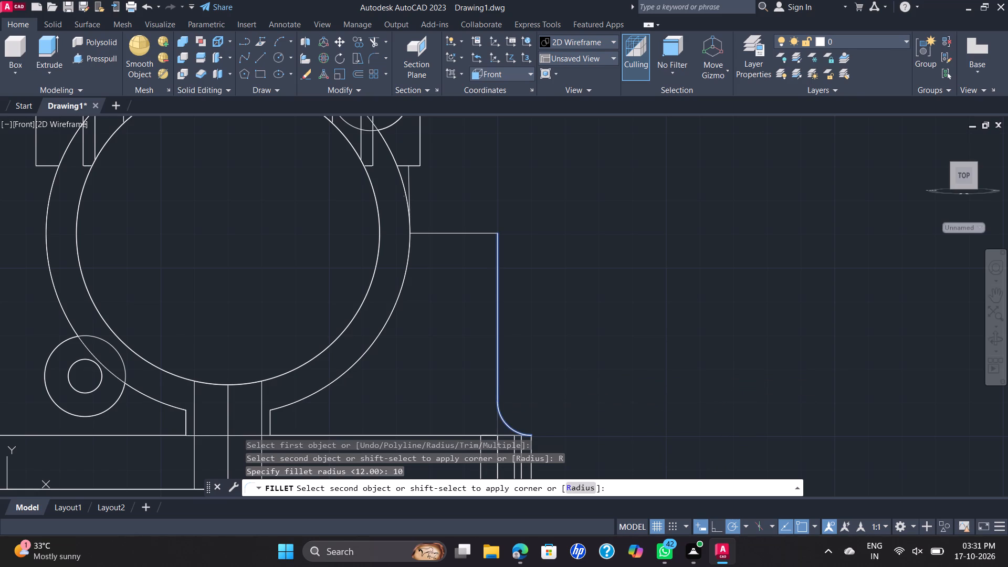
Fillet the rib profile's two remaining corners, at both ends of the horizontal line, with the same radius of 10.
{"action": "key", "text": "space"}
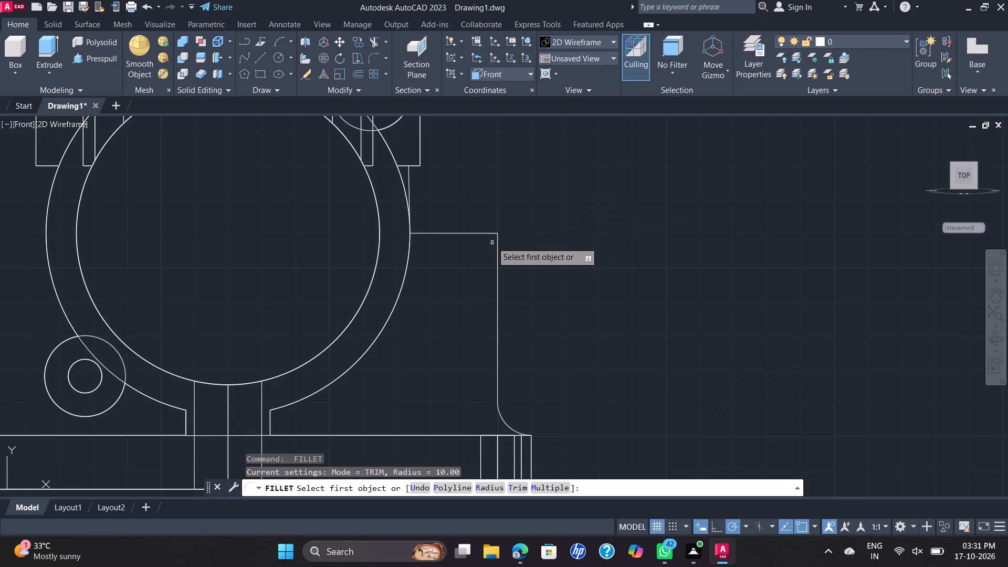
{"action": "left_click", "coordinate": [497, 245]}
{"action": "left_click", "coordinate": [488, 234]}
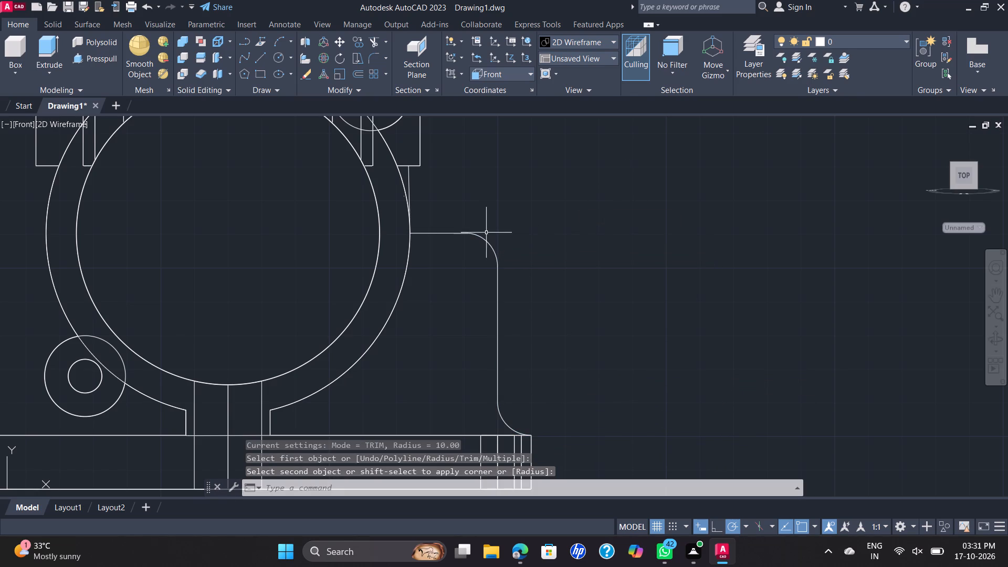
{"action": "key", "text": "space"}
{"action": "left_click", "coordinate": [450, 233]}
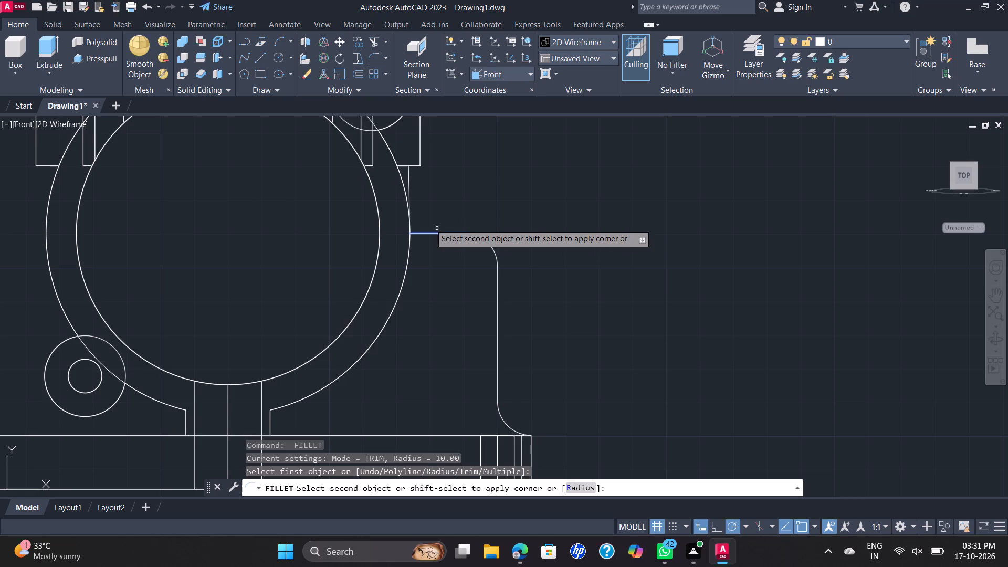
{"action": "left_click", "coordinate": [408, 194]}
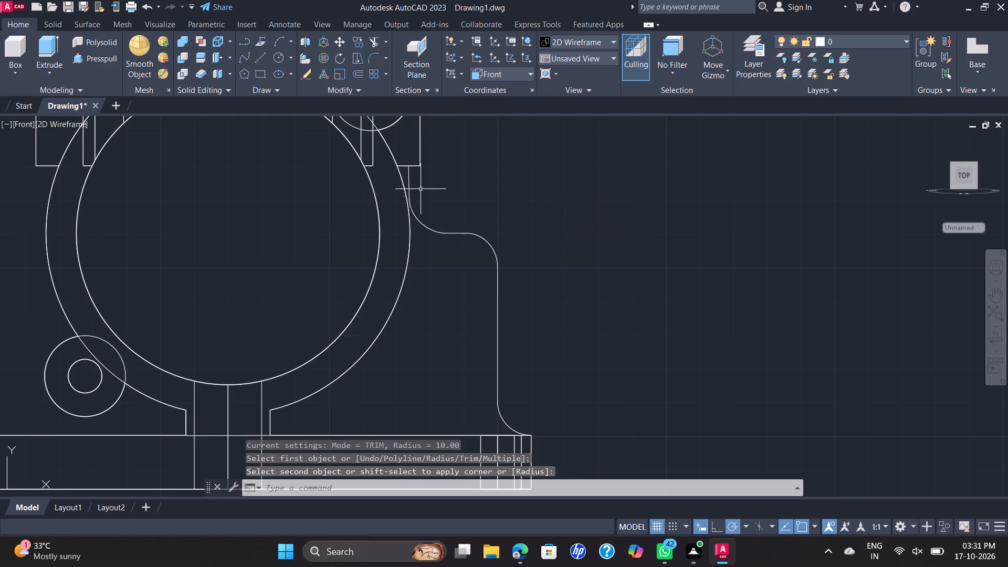
{"action": "scroll", "coordinate": [445, 185], "scroll_direction": "up", "scroll_amount": 2}
{"action": "scroll", "coordinate": [443, 185], "scroll_direction": "down", "scroll_amount": 1}
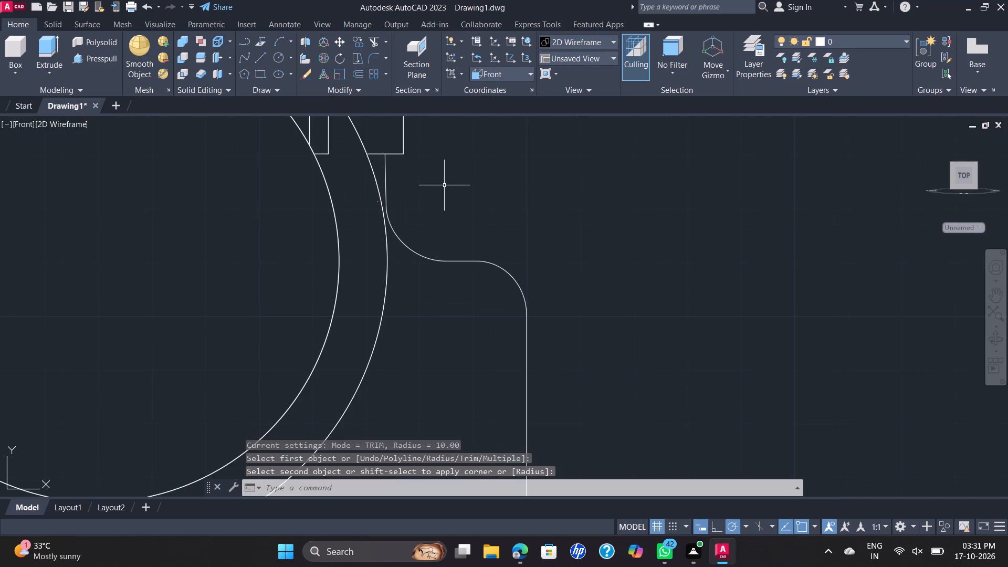
{"action": "key", "text": "Escape"}
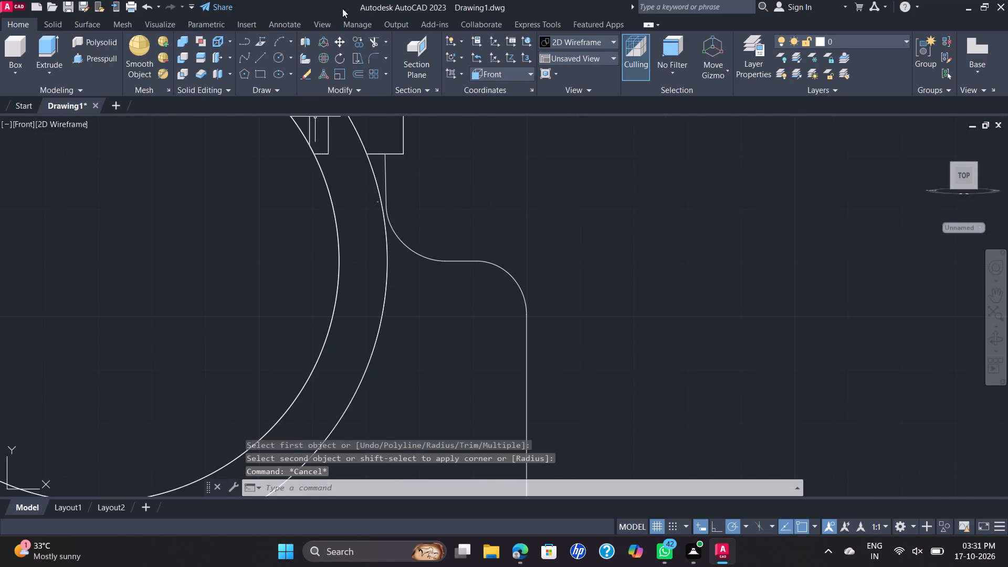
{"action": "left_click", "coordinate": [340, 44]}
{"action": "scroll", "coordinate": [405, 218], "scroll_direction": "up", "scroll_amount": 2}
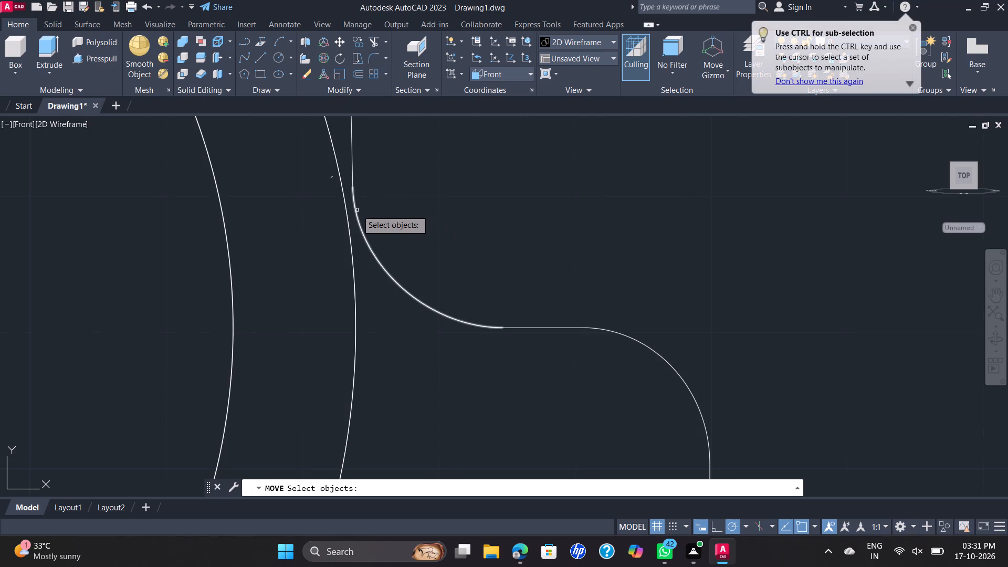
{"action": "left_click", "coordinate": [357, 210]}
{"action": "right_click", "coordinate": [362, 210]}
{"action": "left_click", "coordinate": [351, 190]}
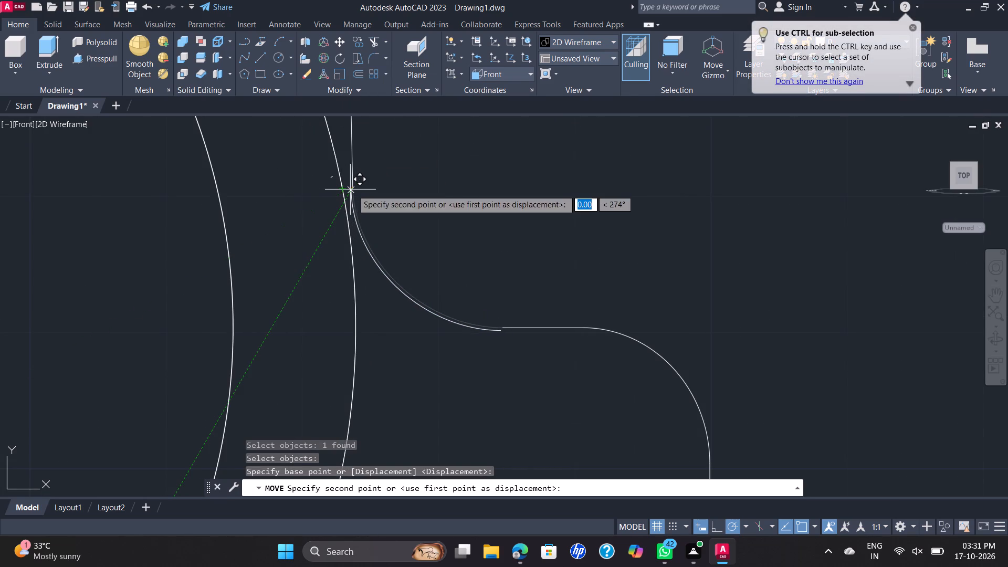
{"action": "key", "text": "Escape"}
Join the rib profile's lines and fillet arcs into one continuous polyline.
{"action": "scroll", "coordinate": [388, 173], "scroll_direction": "up", "scroll_amount": 1}
{"action": "scroll", "coordinate": [387, 173], "scroll_direction": "down", "scroll_amount": 2}
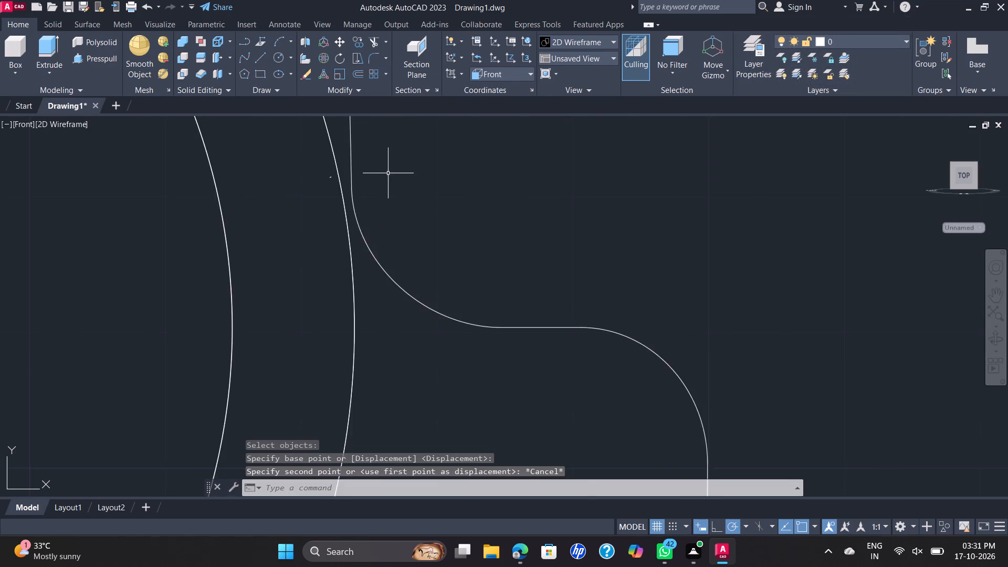
{"action": "scroll", "coordinate": [388, 173], "scroll_direction": "down", "scroll_amount": 3}
{"action": "middle_click_drag", "start_coordinate": [388, 173], "coordinate": [411, 201]}
{"action": "scroll", "coordinate": [407, 205], "scroll_direction": "up", "scroll_amount": 3}
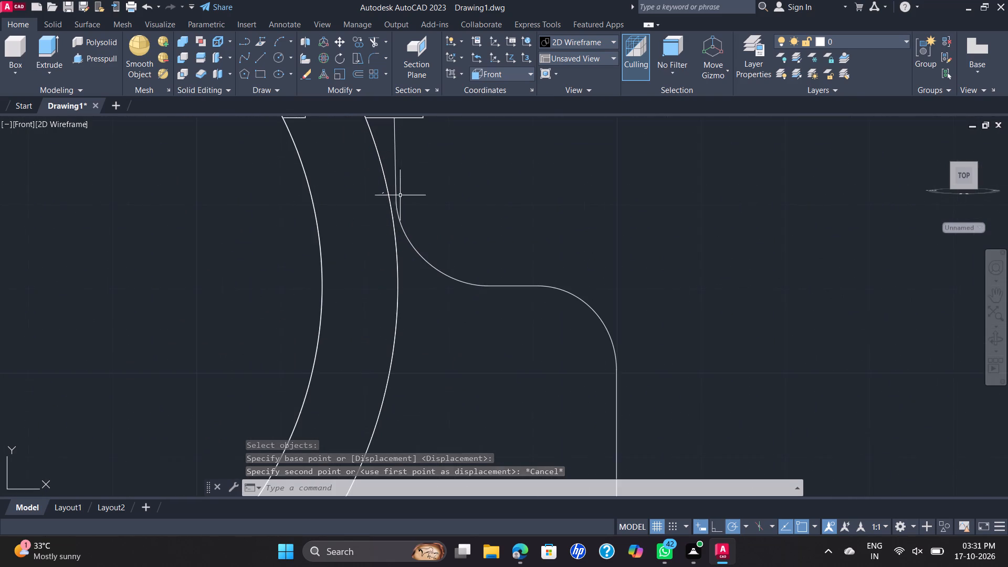
{"action": "scroll", "coordinate": [391, 187], "scroll_direction": "up", "scroll_amount": 2}
{"action": "scroll", "coordinate": [398, 187], "scroll_direction": "down", "scroll_amount": 3}
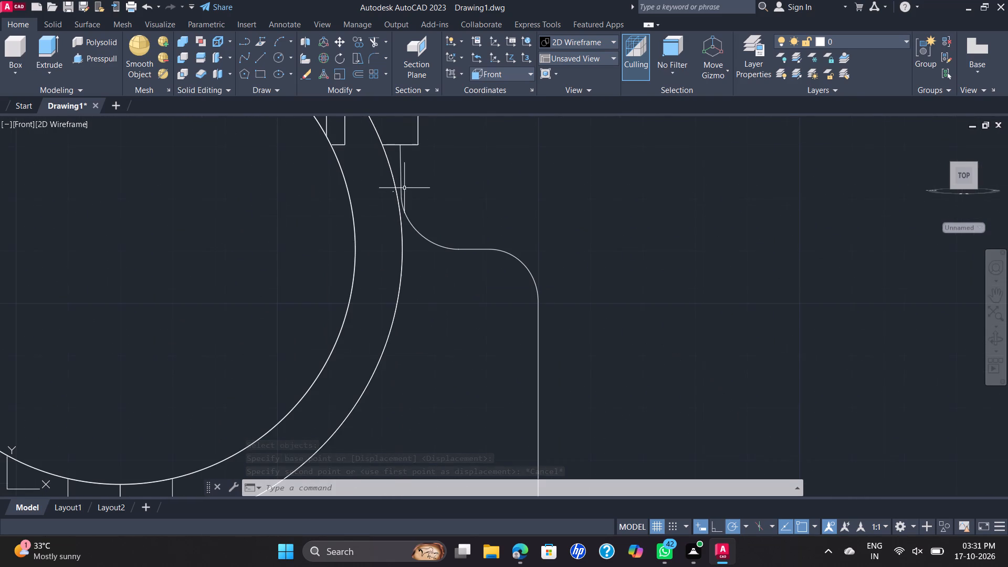
{"action": "left_click_drag", "start_coordinate": [713, 179], "coordinate": [707, 175]}
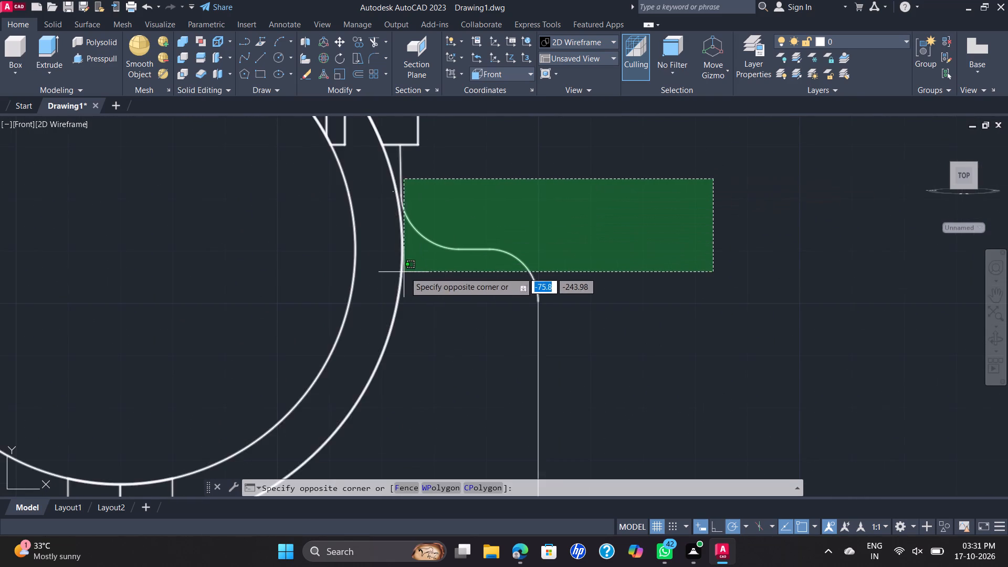
{"action": "scroll", "coordinate": [467, 276], "scroll_direction": "down", "scroll_amount": 1}
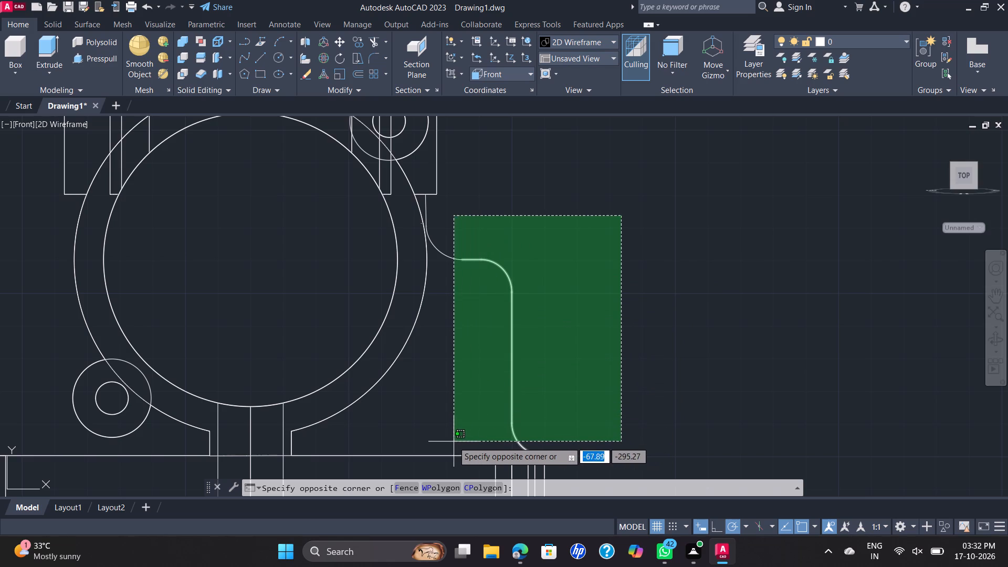
{"action": "left_click", "coordinate": [423, 455]}
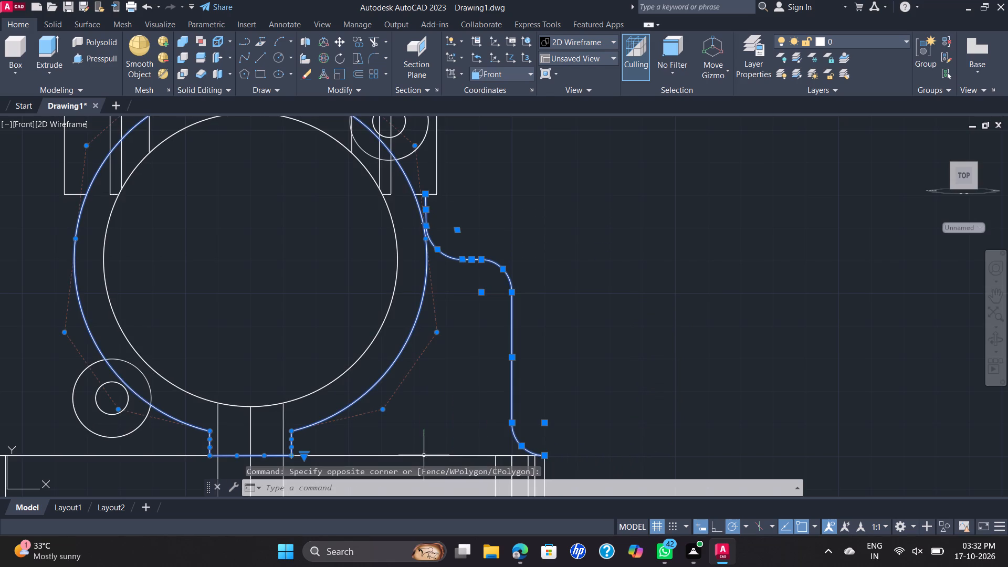
{"action": "key", "text": "j"}
{"action": "key", "text": "Return"}
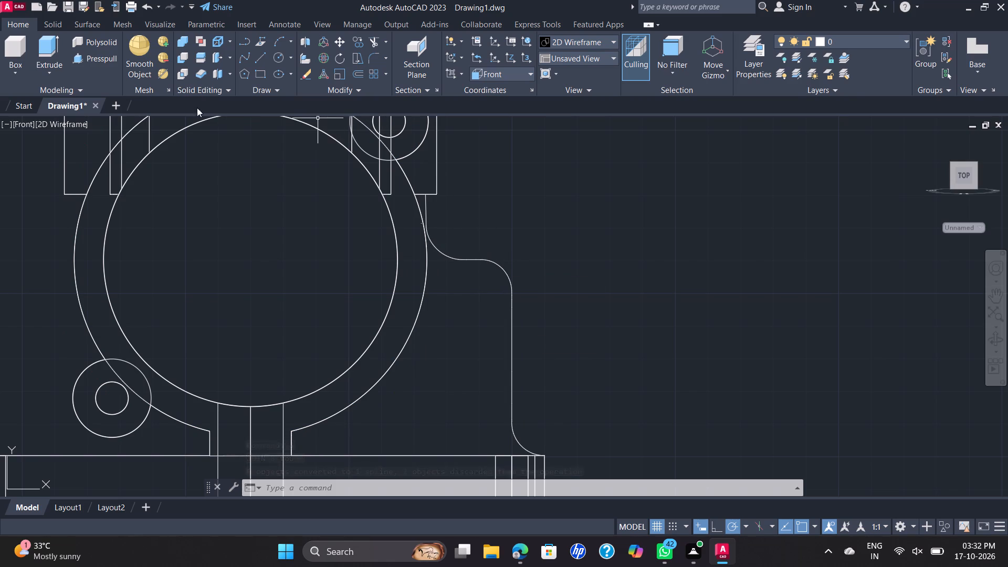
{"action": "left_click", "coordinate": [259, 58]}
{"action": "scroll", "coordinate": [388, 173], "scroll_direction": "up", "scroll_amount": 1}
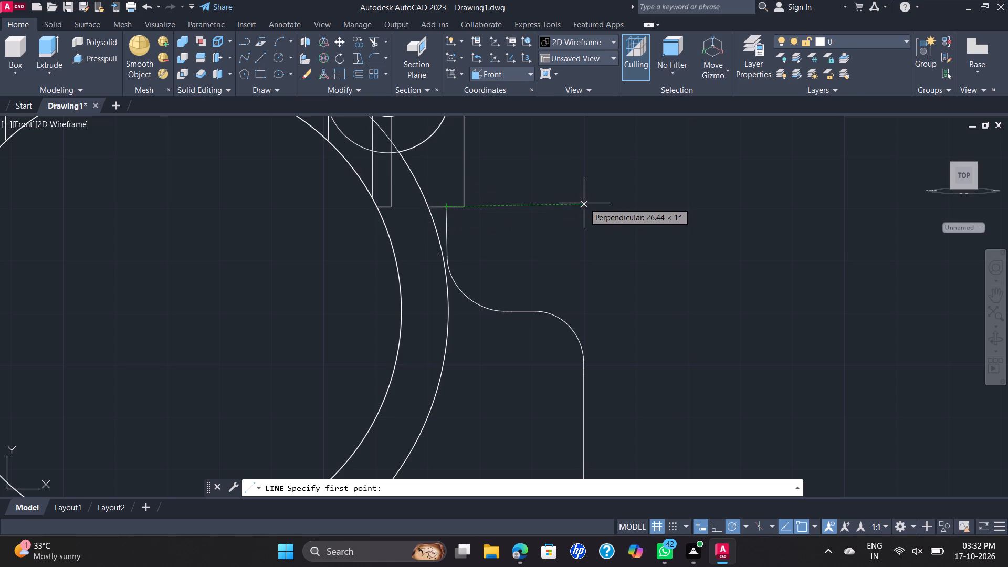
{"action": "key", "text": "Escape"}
Copy the joined rib profile into the free space beside the housing, outward from the base plate.
{"action": "left_click", "coordinate": [562, 322]}
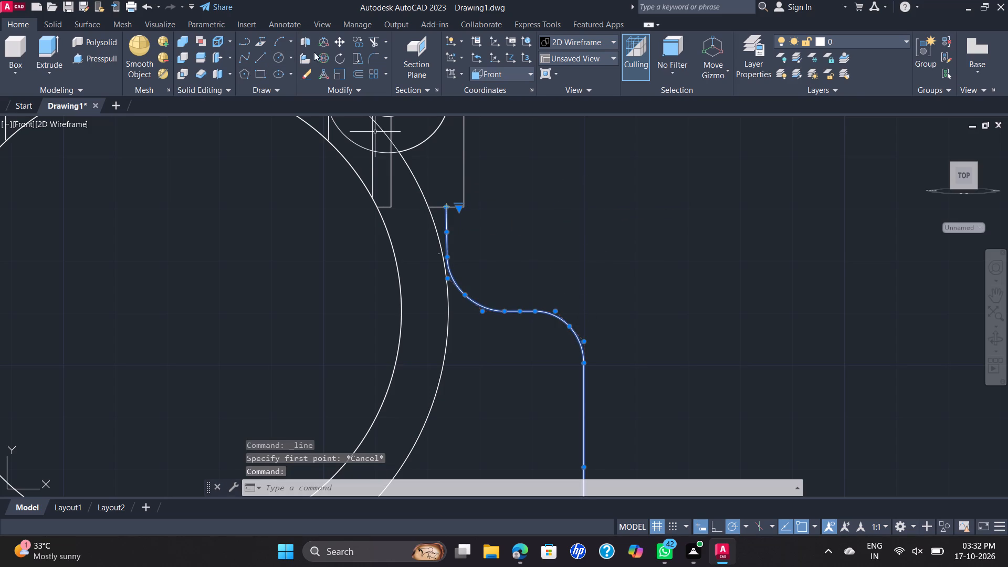
{"action": "left_click", "coordinate": [358, 43]}
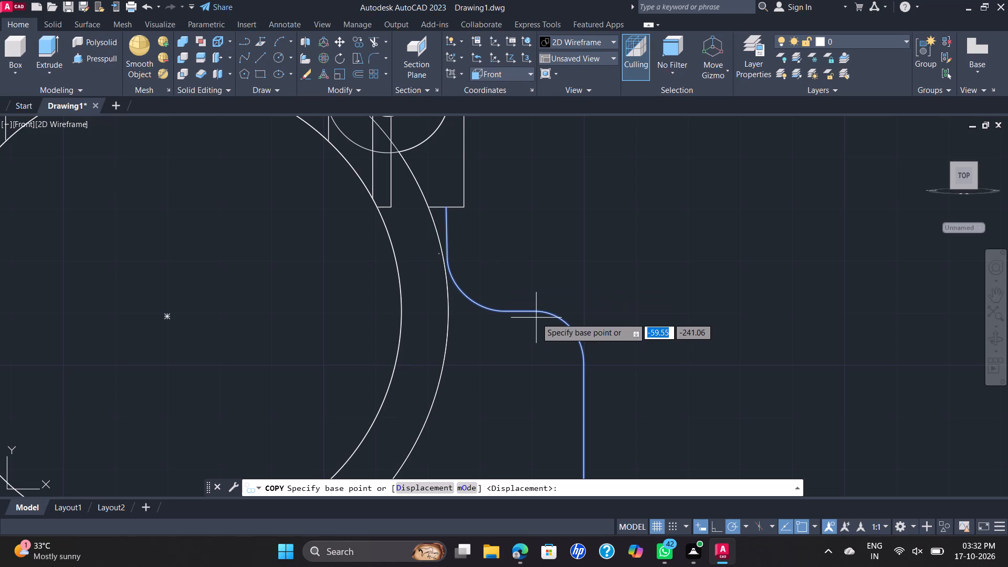
{"action": "left_click", "coordinate": [544, 312]}
{"action": "left_click", "coordinate": [799, 267]}
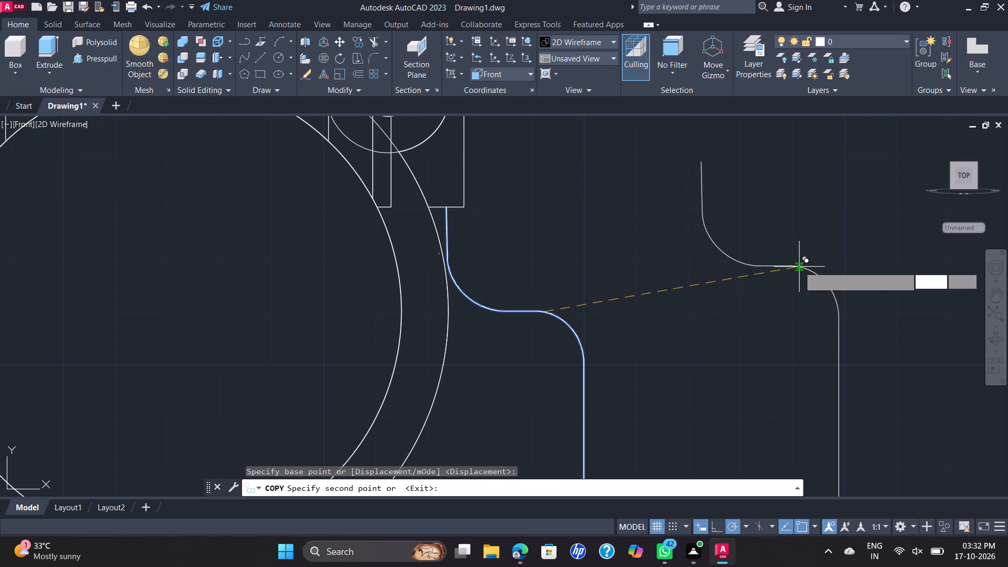
{"action": "scroll", "coordinate": [814, 255], "scroll_direction": "down", "scroll_amount": 3}
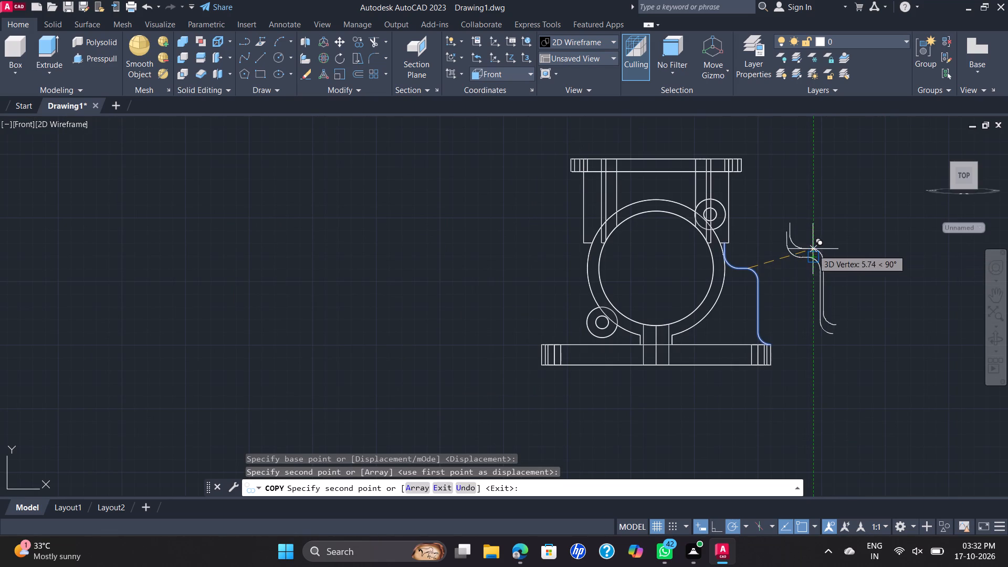
{"action": "key", "text": "Escape"}
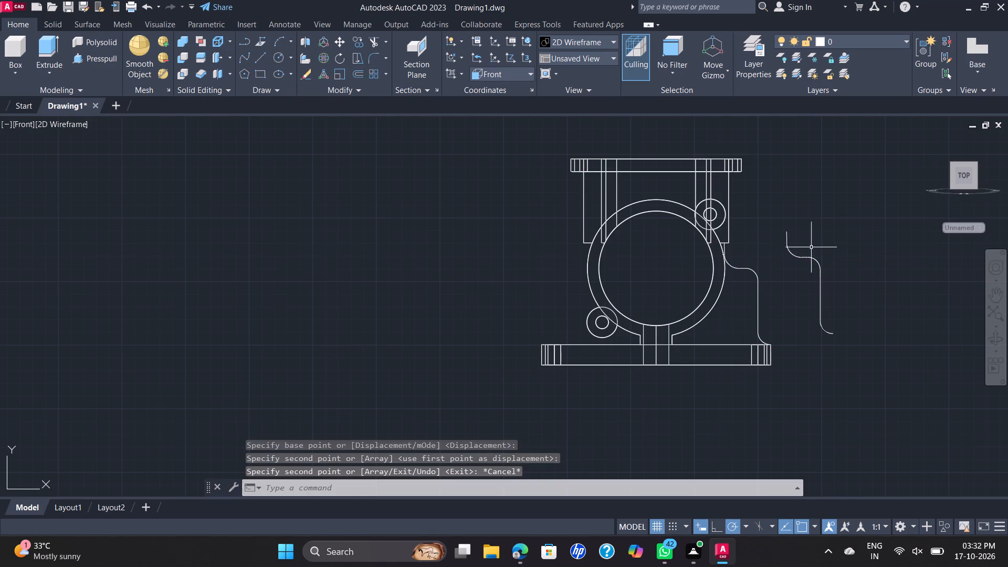
Draw a line 60 units long downward from the top end of the copied rib profile.
{"action": "left_click", "coordinate": [255, 58]}
{"action": "scroll", "coordinate": [821, 194], "scroll_direction": "up", "scroll_amount": 2}
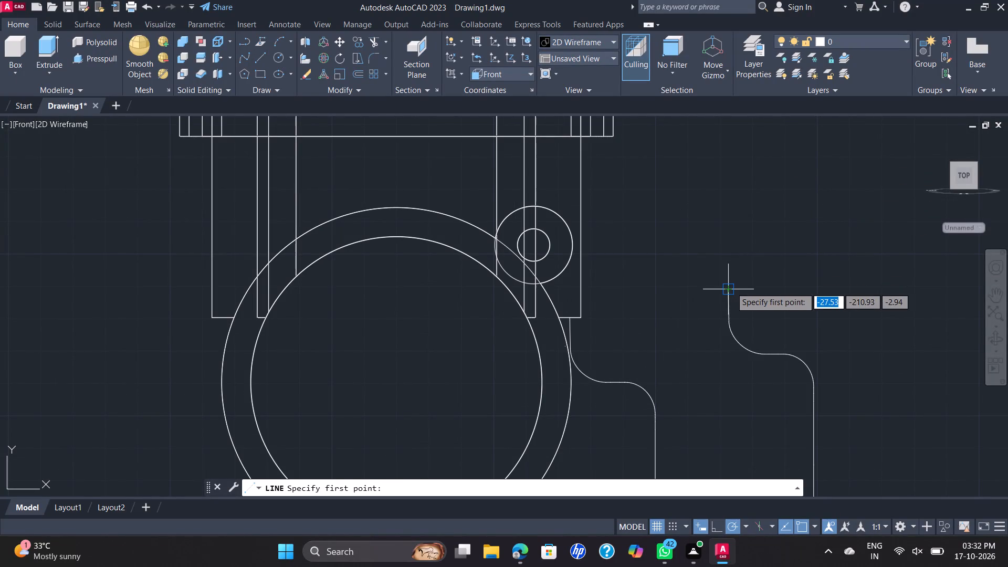
{"action": "left_click", "coordinate": [731, 287]}
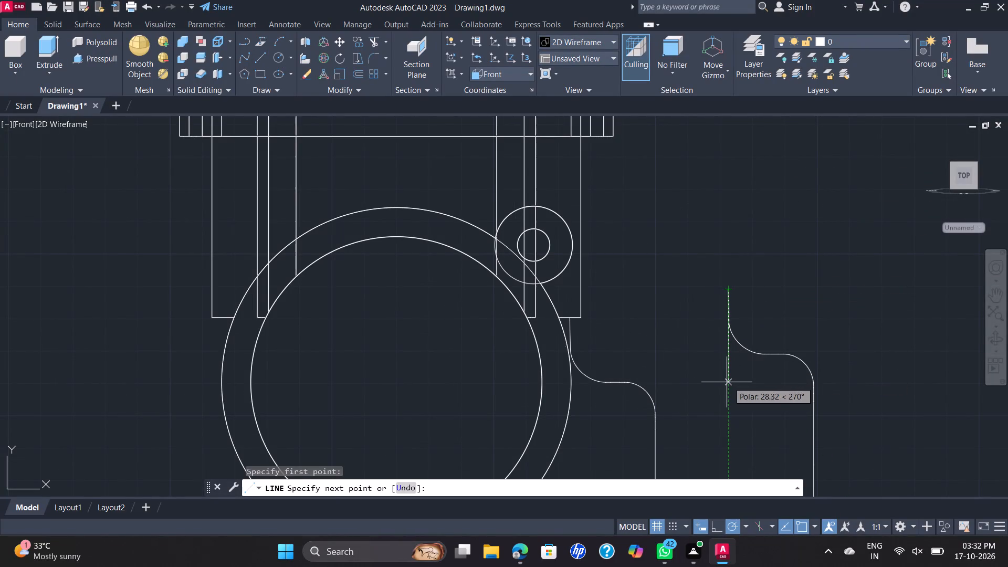
{"action": "middle_click_drag", "start_coordinate": [732, 373], "coordinate": [680, 244]}
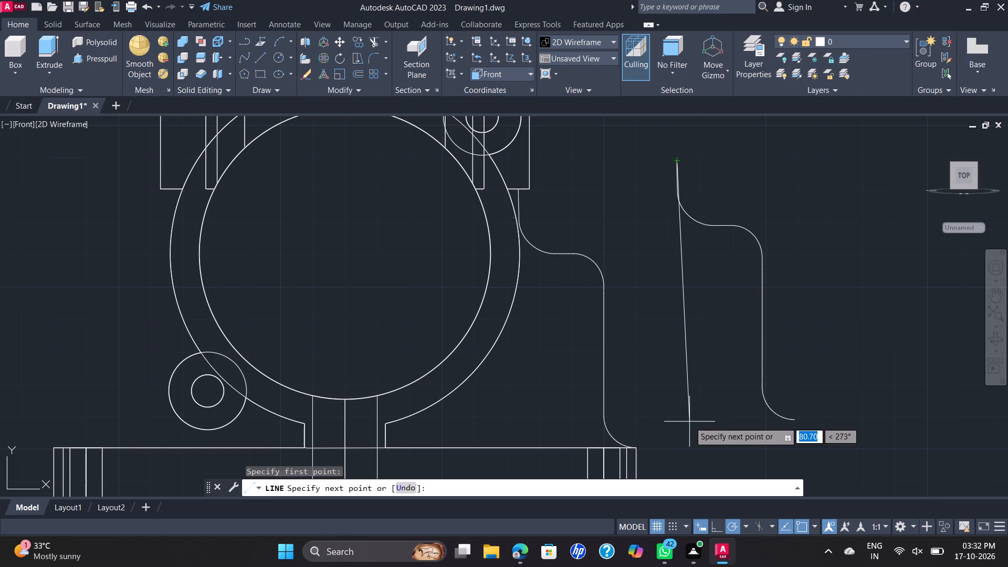
{"action": "type", "text": "60"}
{"action": "key", "text": "Return"}
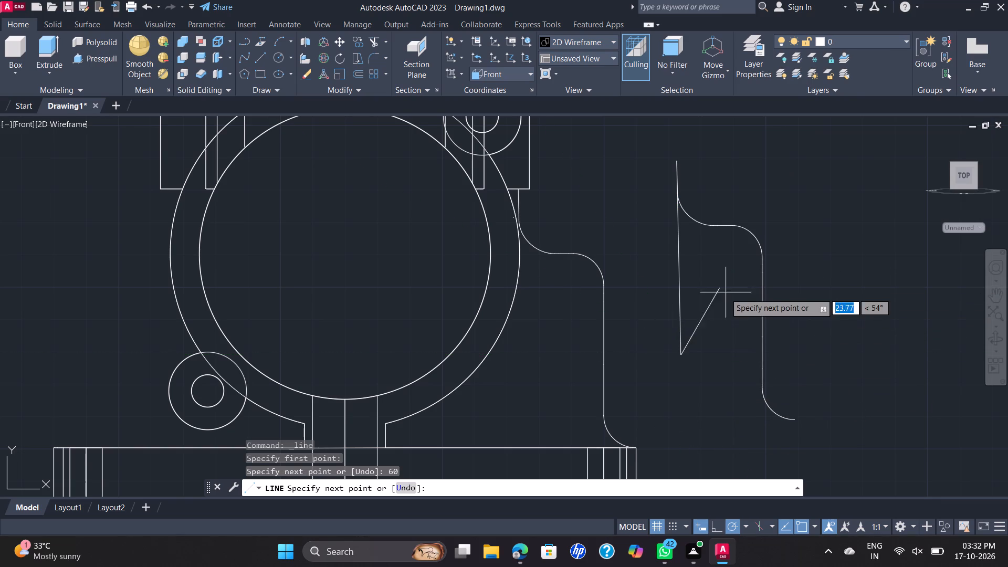
{"action": "key", "text": "Escape"}
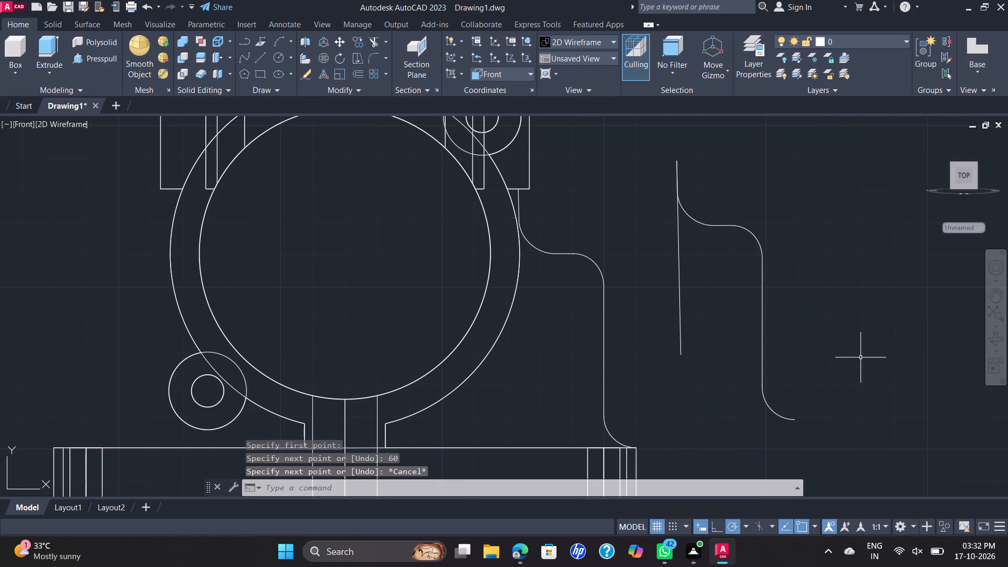
Draw a horizontal line from the copied profile's bottom end back towards the housing, past the 60-unit line.
{"action": "key", "text": "space"}
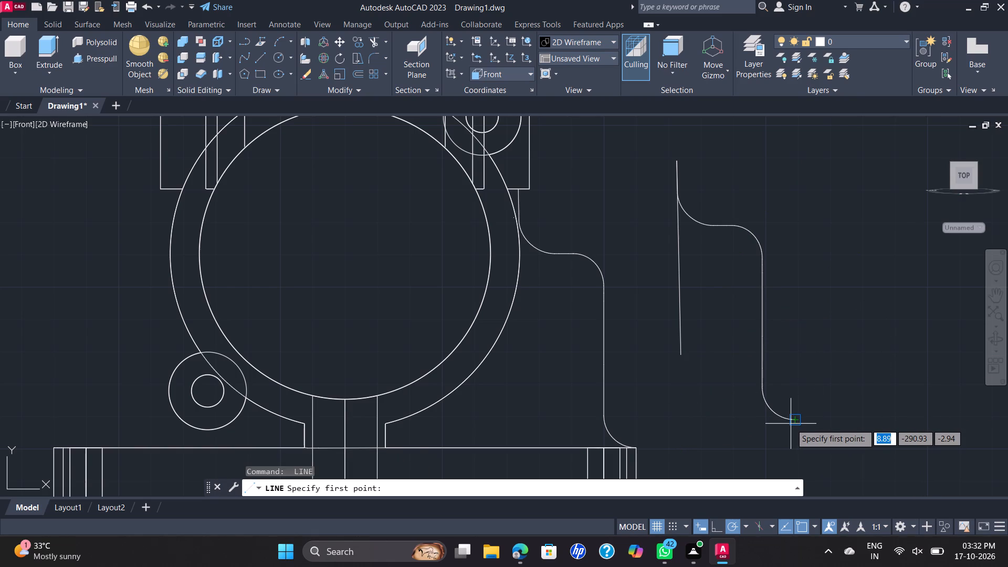
{"action": "scroll", "coordinate": [791, 424], "scroll_direction": "up", "scroll_amount": 1}
{"action": "left_click", "coordinate": [792, 418]}
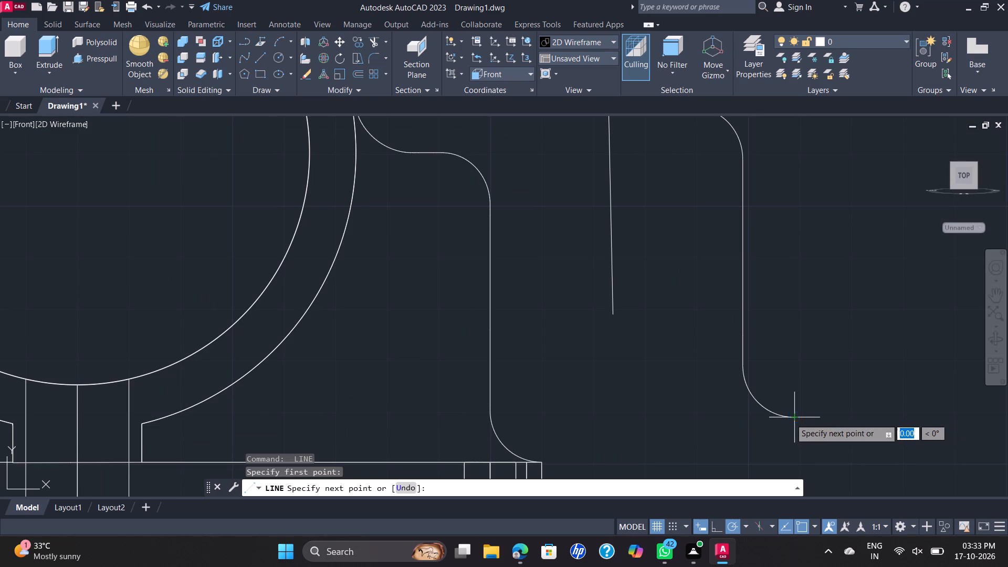
{"action": "left_click", "coordinate": [566, 412]}
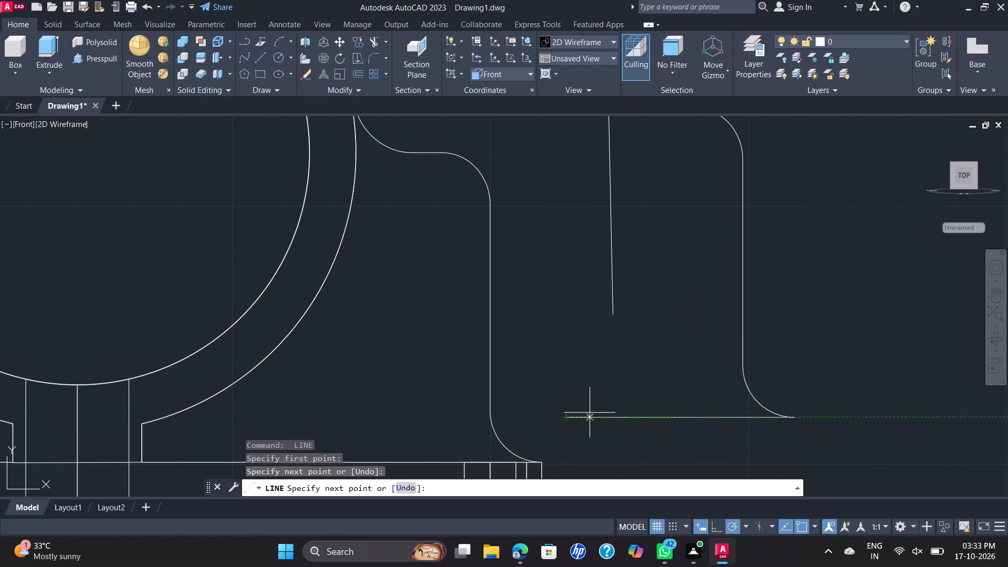
{"action": "key", "text": "Escape"}
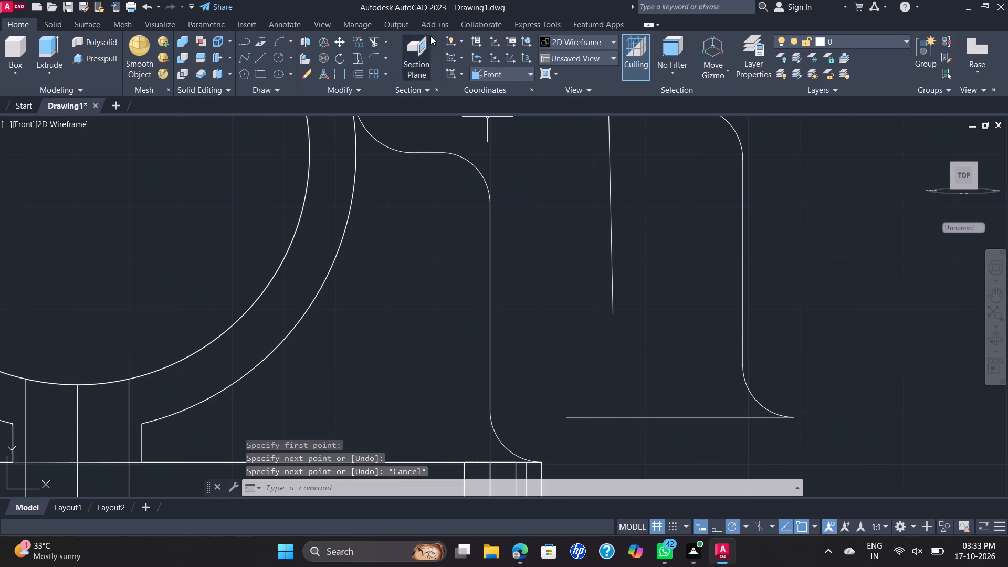
Extend the copied profile's near-vertical 60-unit line down to the horizontal bottom line.
{"action": "left_click", "coordinate": [382, 46]}
{"action": "left_click", "coordinate": [387, 44]}
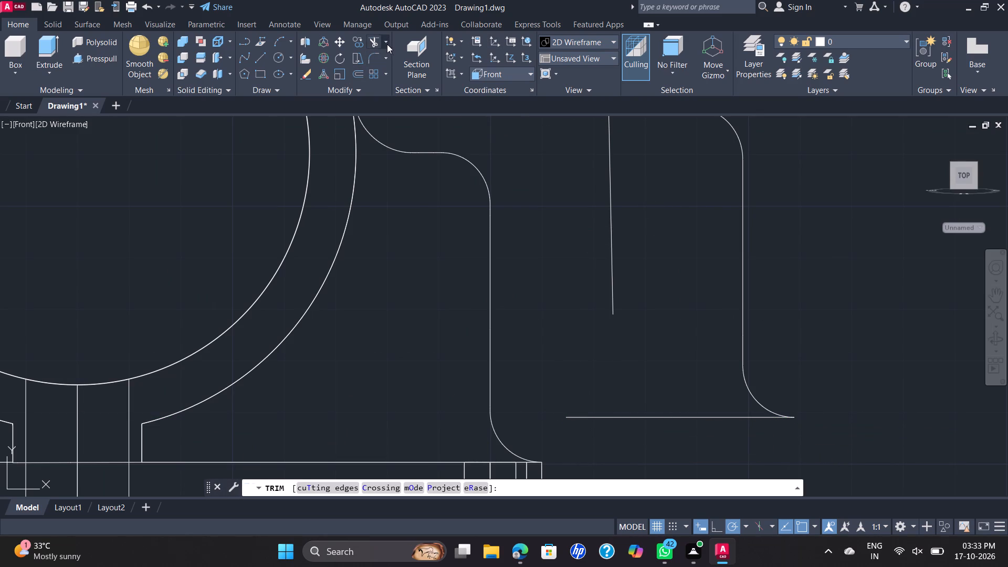
{"action": "left_click", "coordinate": [393, 90]}
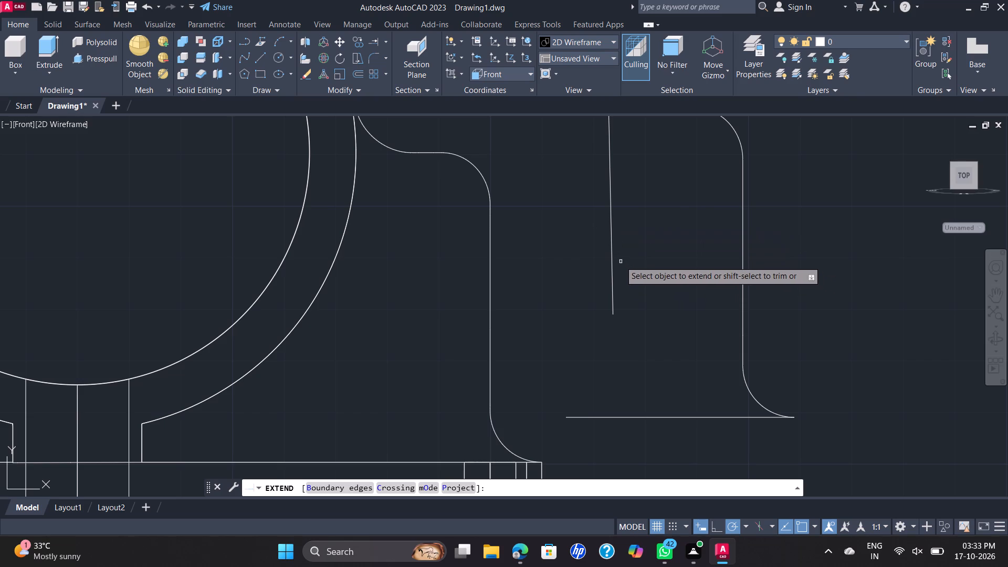
{"action": "left_click", "coordinate": [612, 254]}
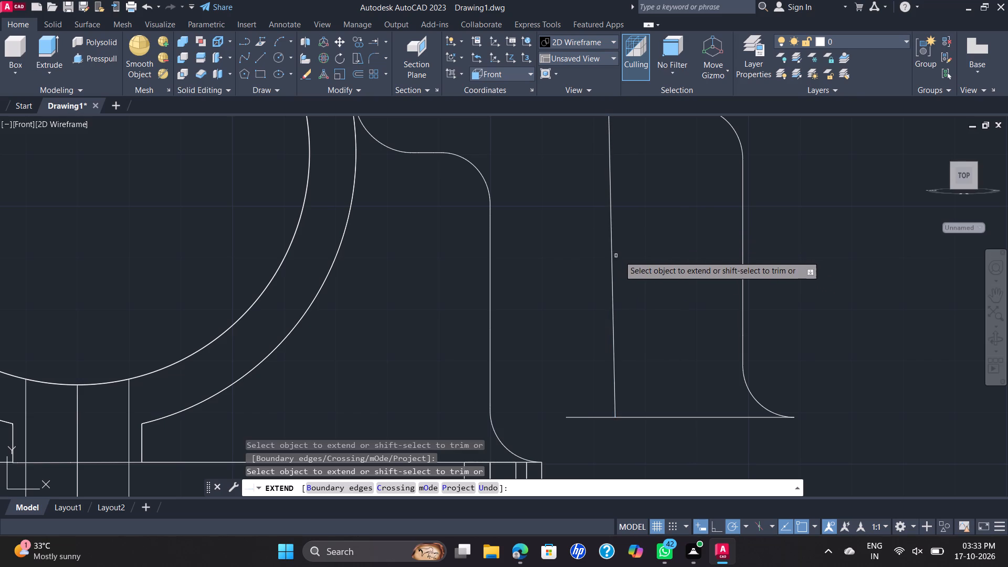
{"action": "scroll", "coordinate": [640, 253], "scroll_direction": "down", "scroll_amount": 1}
{"action": "key", "text": "Escape"}
Trim the bottom line's overhang beyond the extended vertical line to close the copied profile's corner.
{"action": "type", "text": "TR"}
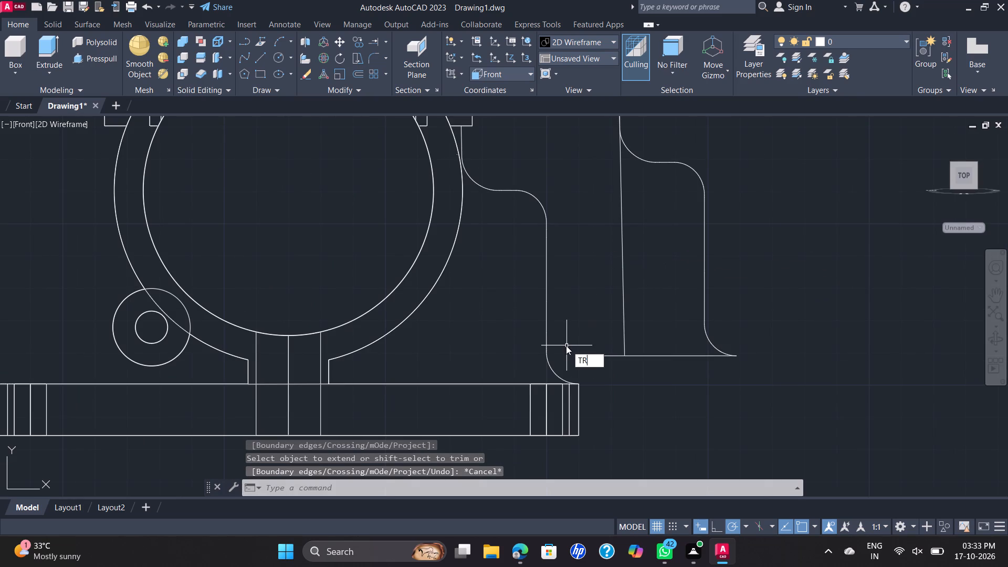
{"action": "key", "text": "Return"}
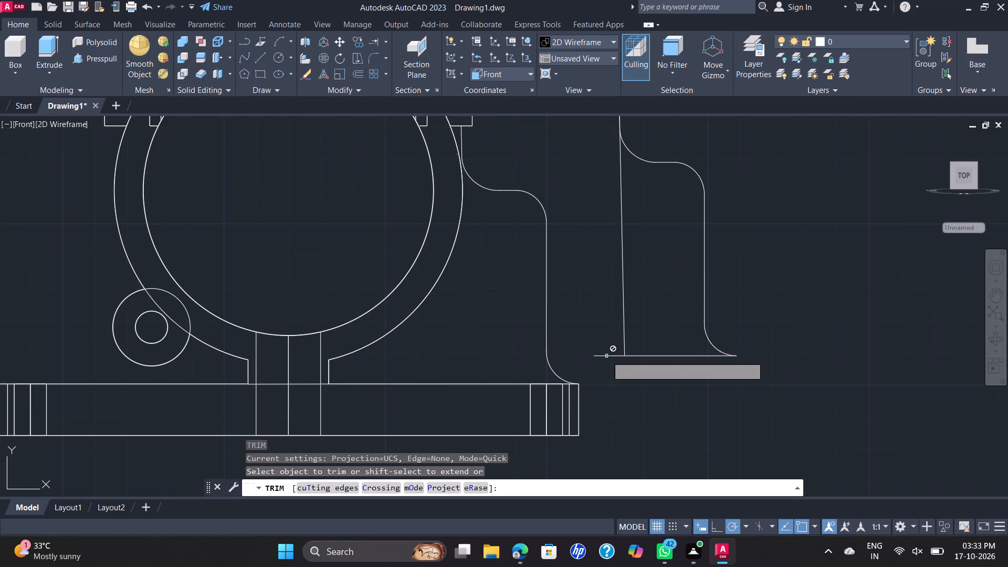
{"action": "scroll", "coordinate": [602, 358], "scroll_direction": "up", "scroll_amount": 2}
{"action": "left_click", "coordinate": [609, 355]}
{"action": "scroll", "coordinate": [615, 341], "scroll_direction": "down", "scroll_amount": 1}
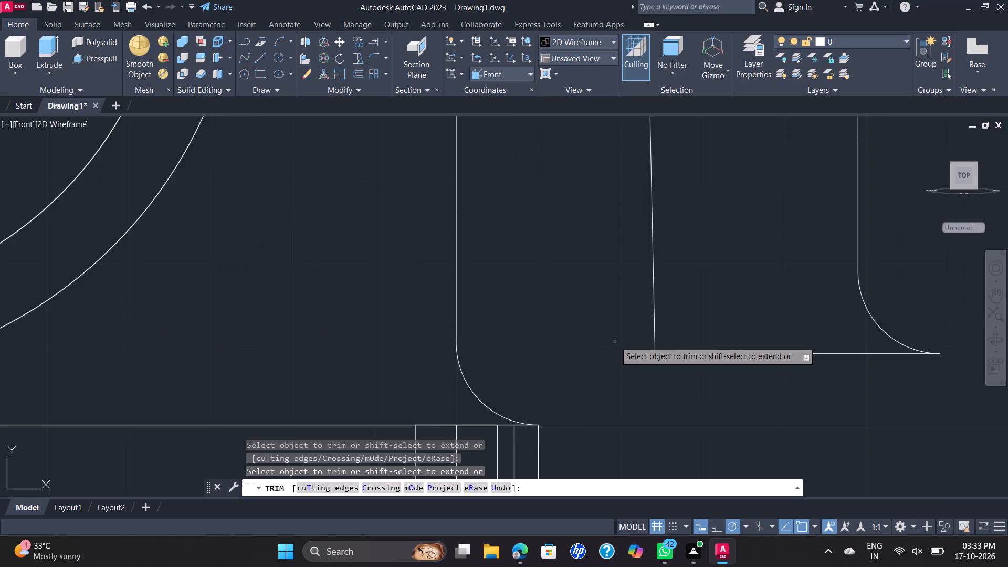
{"action": "scroll", "coordinate": [615, 341], "scroll_direction": "down", "scroll_amount": 1}
{"action": "scroll", "coordinate": [637, 305], "scroll_direction": "down", "scroll_amount": 1}
{"action": "key", "text": "Escape"}
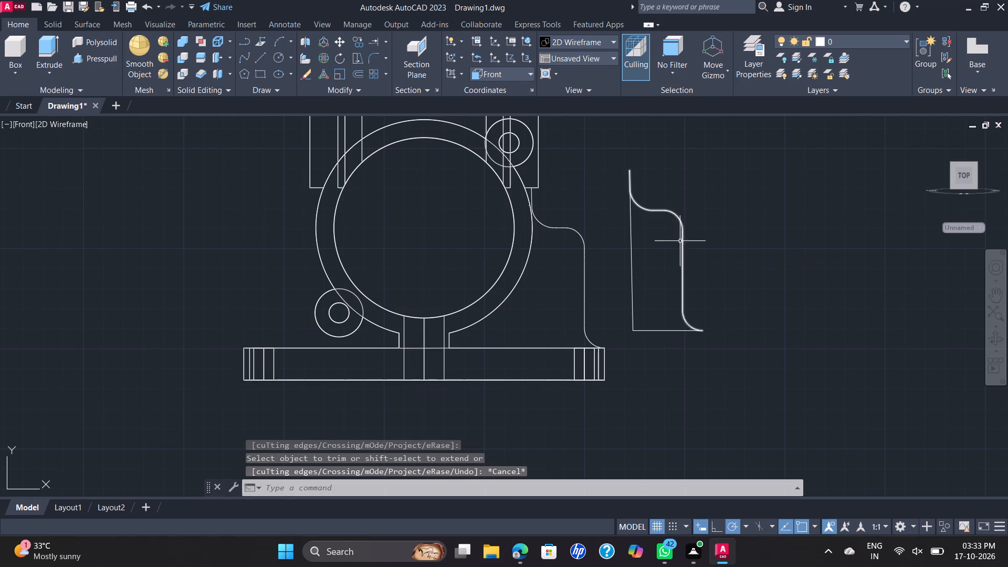
Join the copied rib profile and its two closing lines into a single object.
{"action": "left_click", "coordinate": [566, 120]}
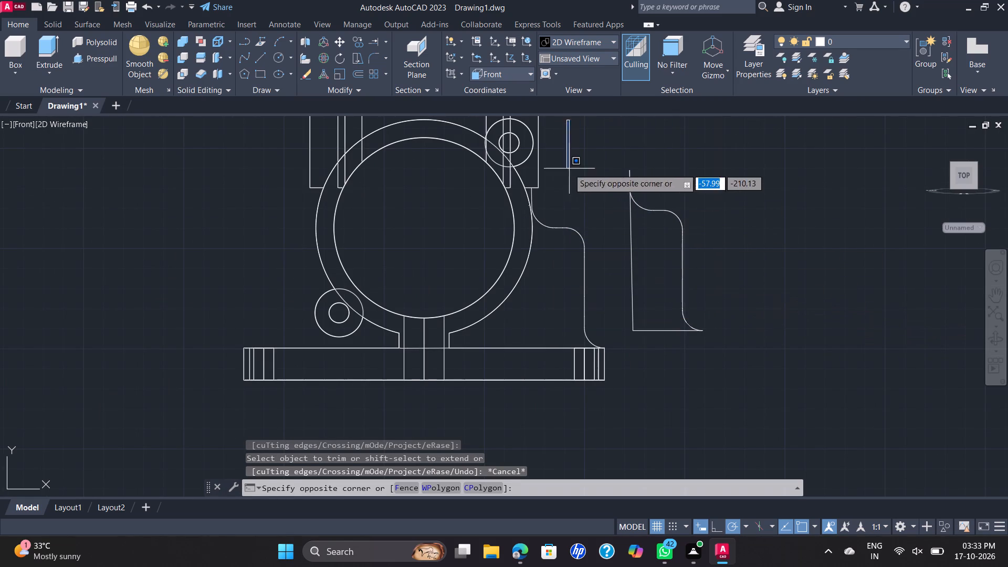
{"action": "left_click", "coordinate": [569, 169]}
{"action": "left_click", "coordinate": [605, 156]}
{"action": "left_click", "coordinate": [793, 352]}
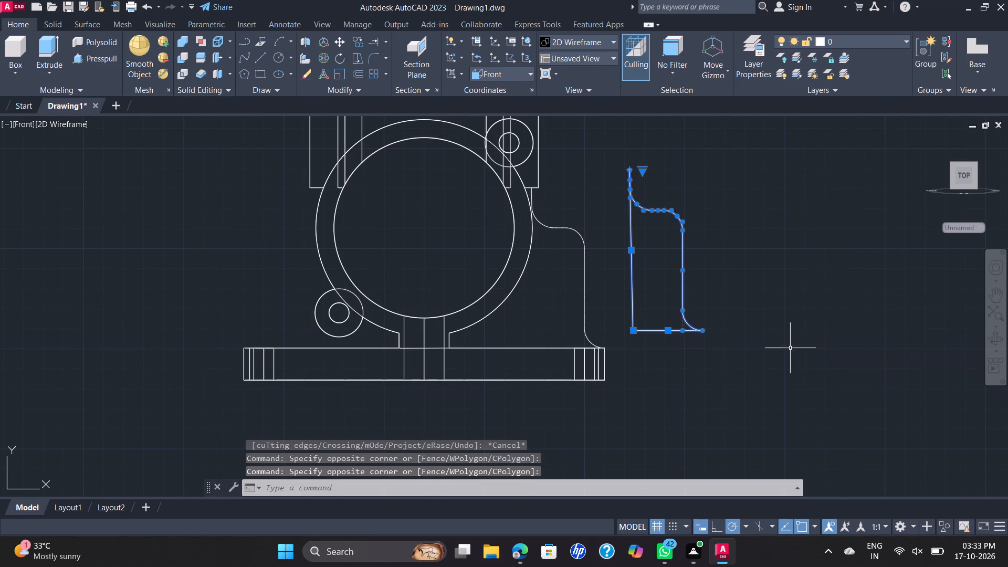
{"action": "key", "text": "j"}
{"action": "key", "text": "Return"}
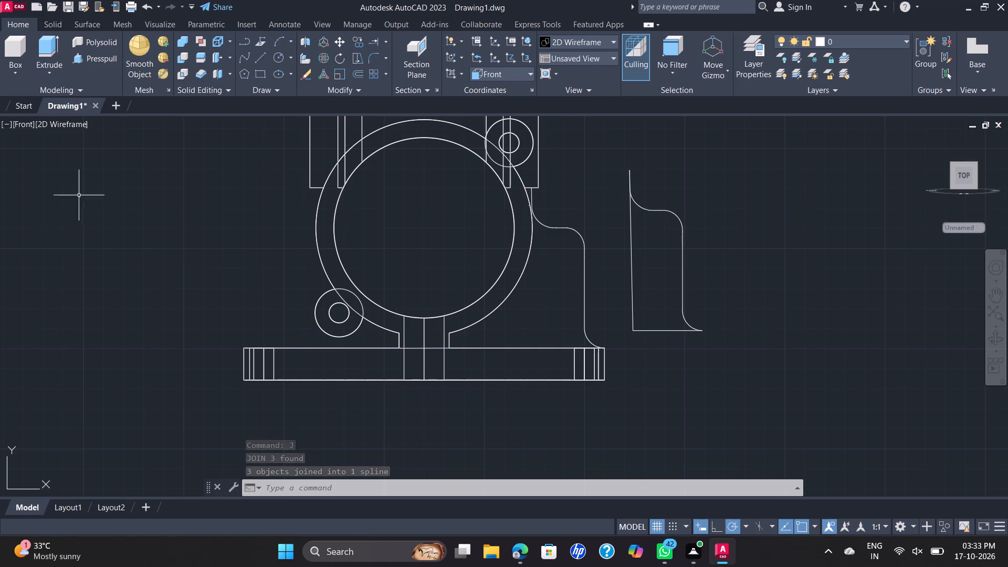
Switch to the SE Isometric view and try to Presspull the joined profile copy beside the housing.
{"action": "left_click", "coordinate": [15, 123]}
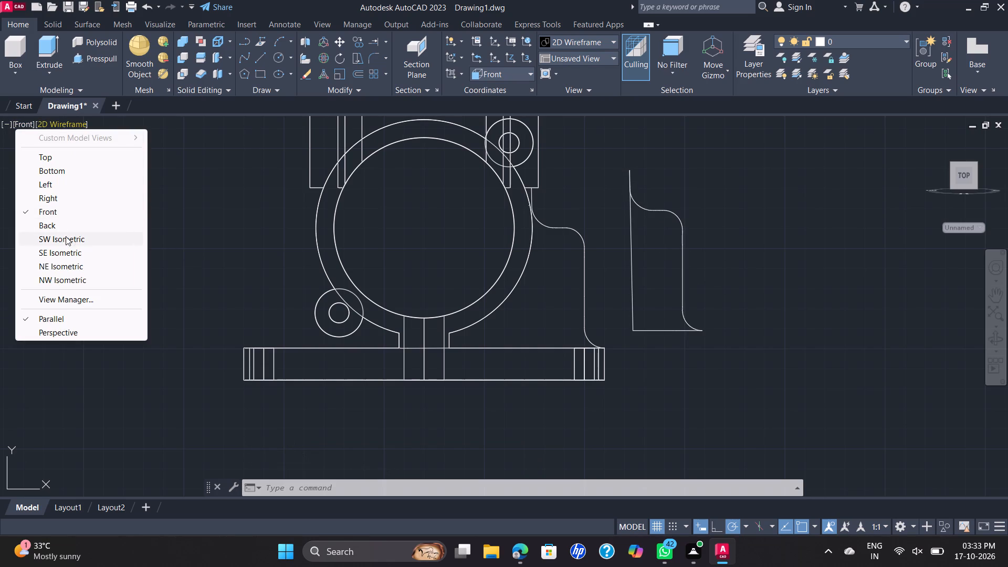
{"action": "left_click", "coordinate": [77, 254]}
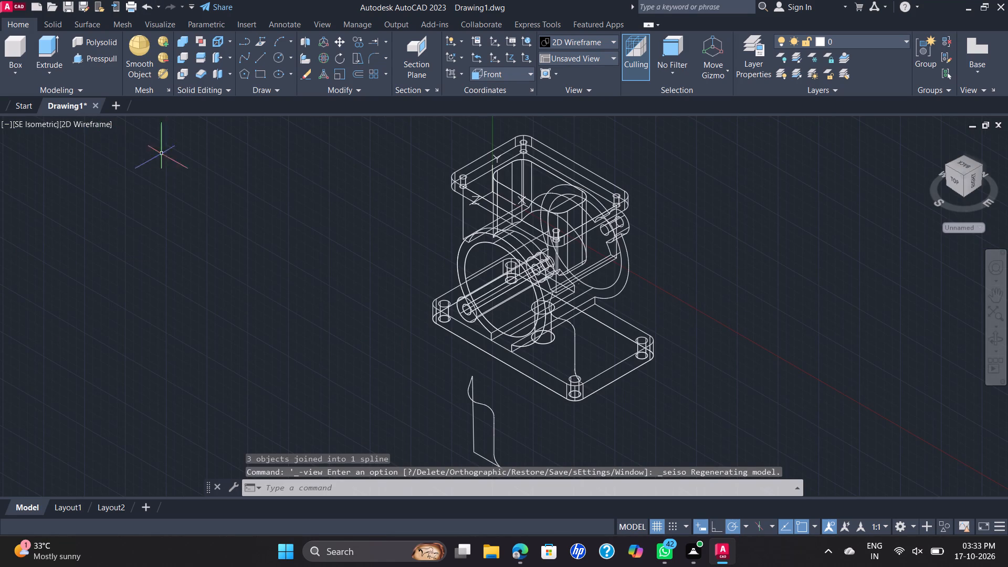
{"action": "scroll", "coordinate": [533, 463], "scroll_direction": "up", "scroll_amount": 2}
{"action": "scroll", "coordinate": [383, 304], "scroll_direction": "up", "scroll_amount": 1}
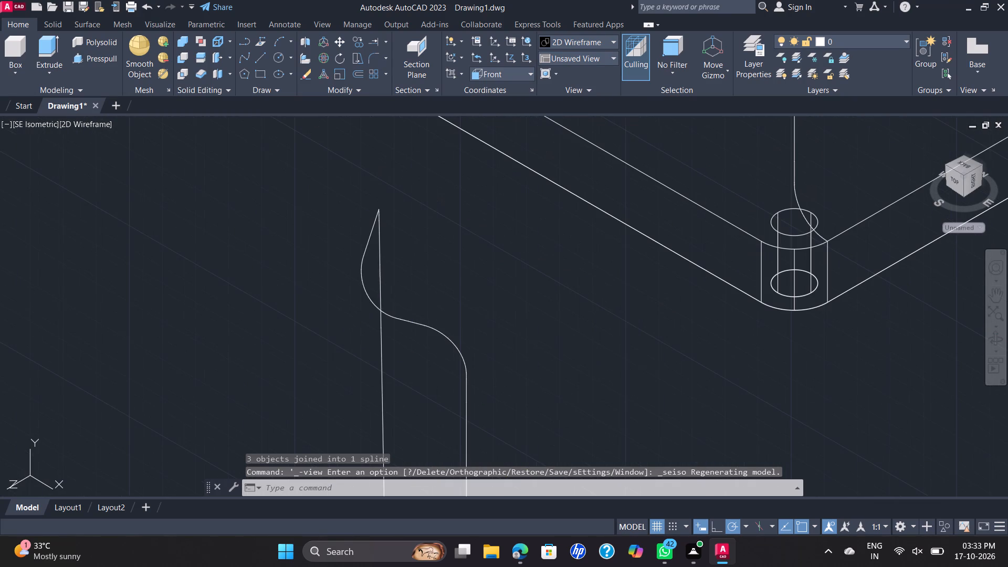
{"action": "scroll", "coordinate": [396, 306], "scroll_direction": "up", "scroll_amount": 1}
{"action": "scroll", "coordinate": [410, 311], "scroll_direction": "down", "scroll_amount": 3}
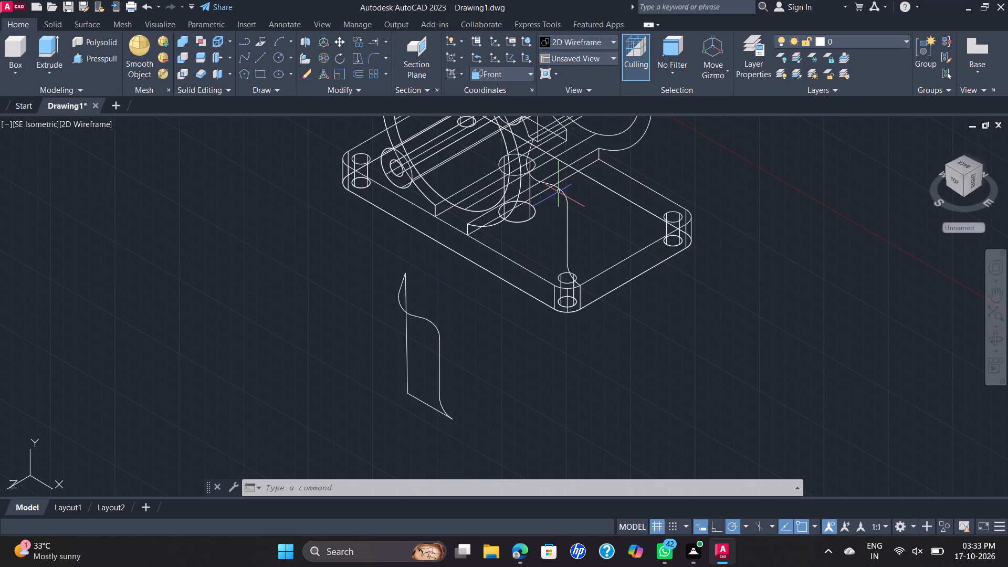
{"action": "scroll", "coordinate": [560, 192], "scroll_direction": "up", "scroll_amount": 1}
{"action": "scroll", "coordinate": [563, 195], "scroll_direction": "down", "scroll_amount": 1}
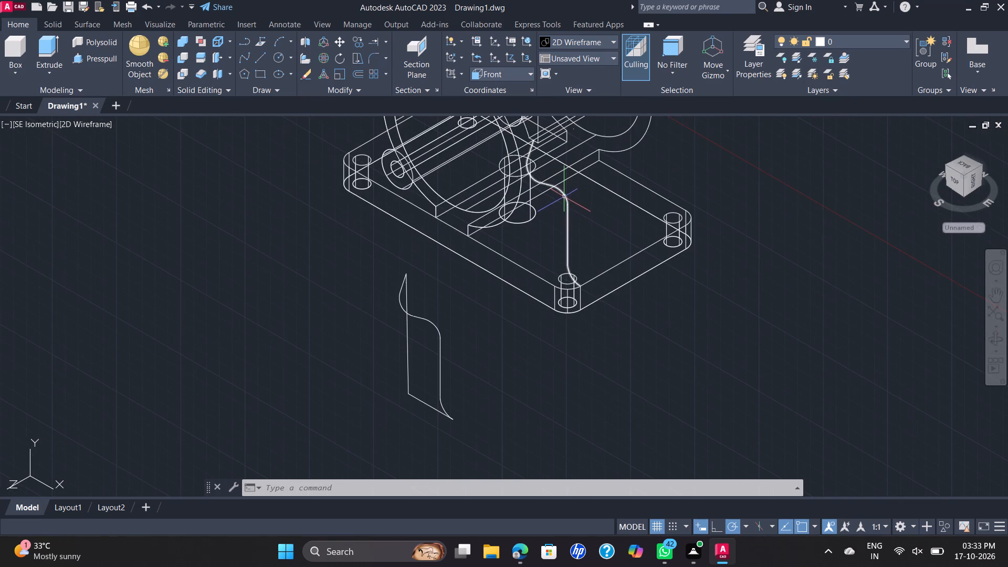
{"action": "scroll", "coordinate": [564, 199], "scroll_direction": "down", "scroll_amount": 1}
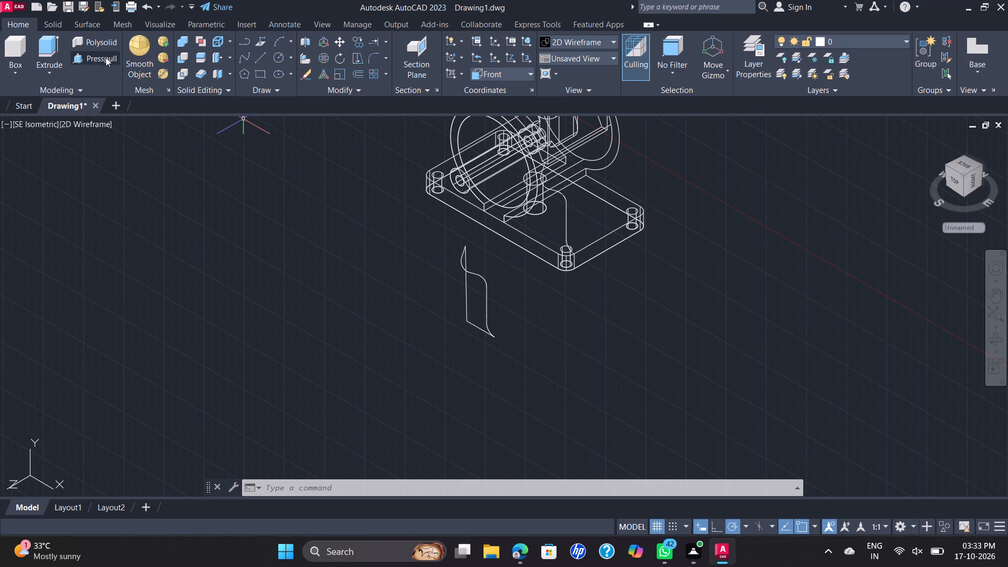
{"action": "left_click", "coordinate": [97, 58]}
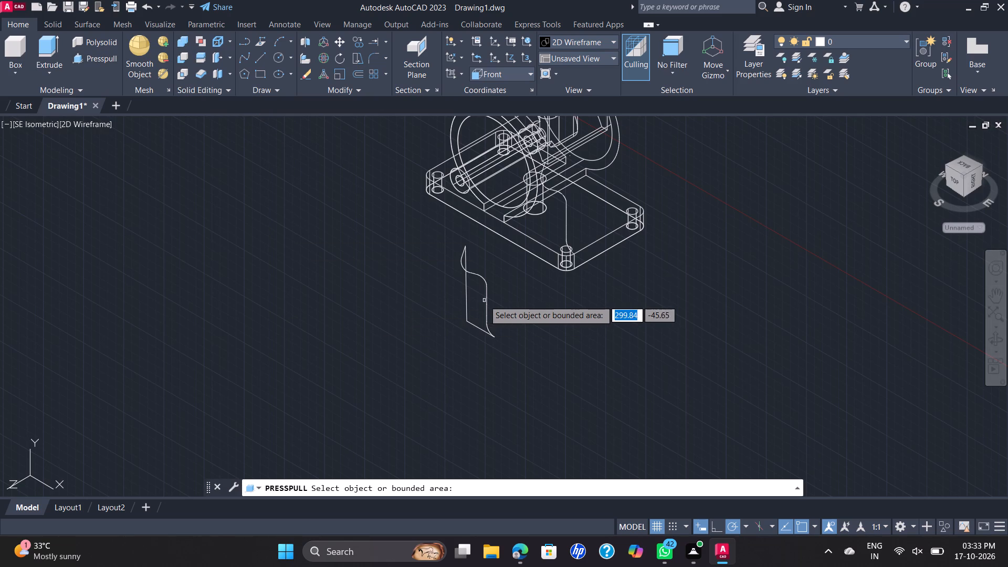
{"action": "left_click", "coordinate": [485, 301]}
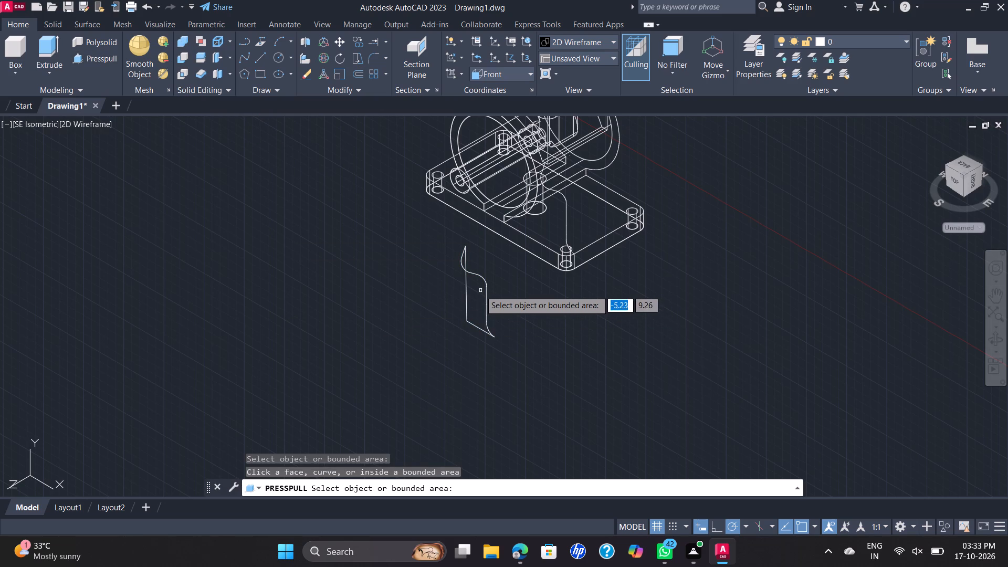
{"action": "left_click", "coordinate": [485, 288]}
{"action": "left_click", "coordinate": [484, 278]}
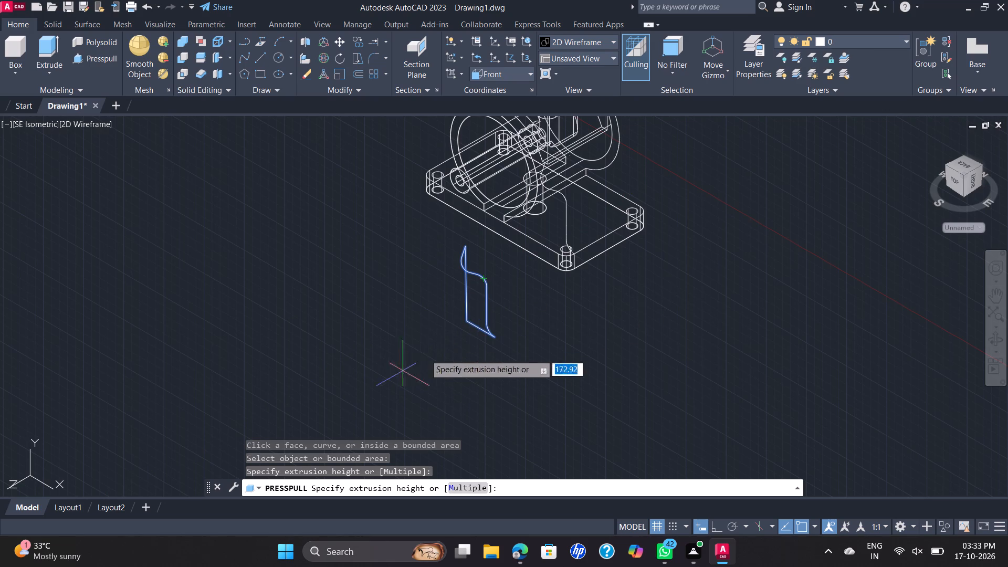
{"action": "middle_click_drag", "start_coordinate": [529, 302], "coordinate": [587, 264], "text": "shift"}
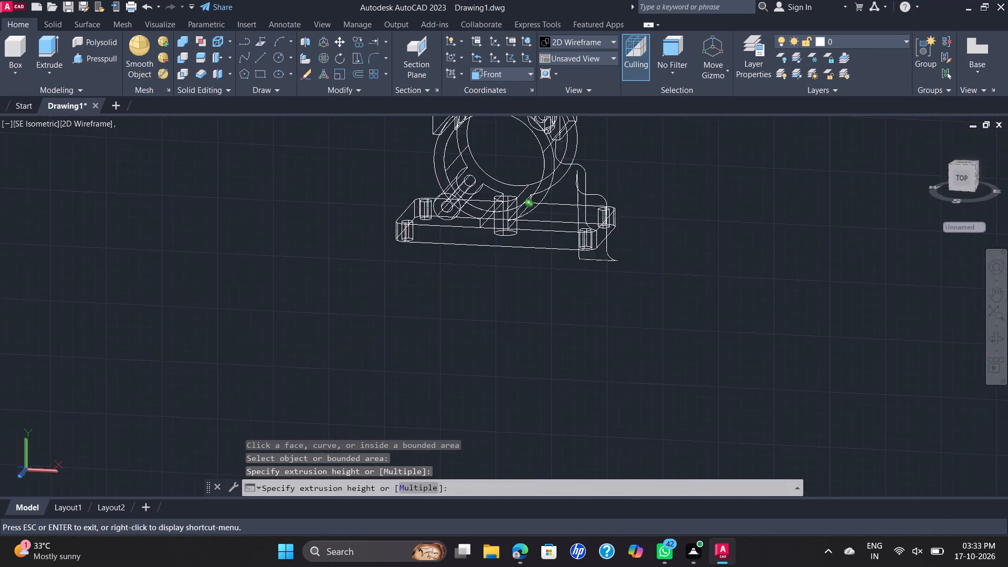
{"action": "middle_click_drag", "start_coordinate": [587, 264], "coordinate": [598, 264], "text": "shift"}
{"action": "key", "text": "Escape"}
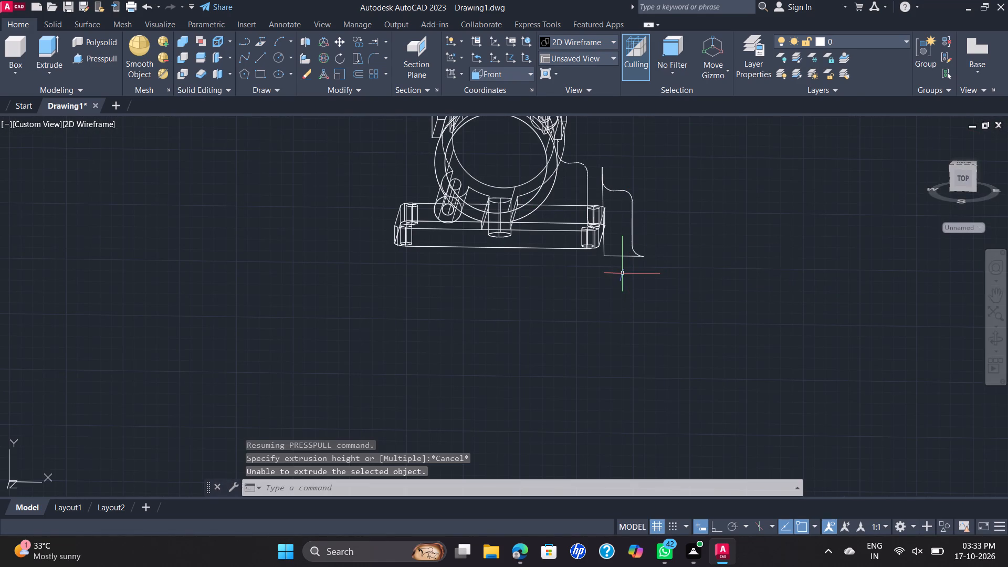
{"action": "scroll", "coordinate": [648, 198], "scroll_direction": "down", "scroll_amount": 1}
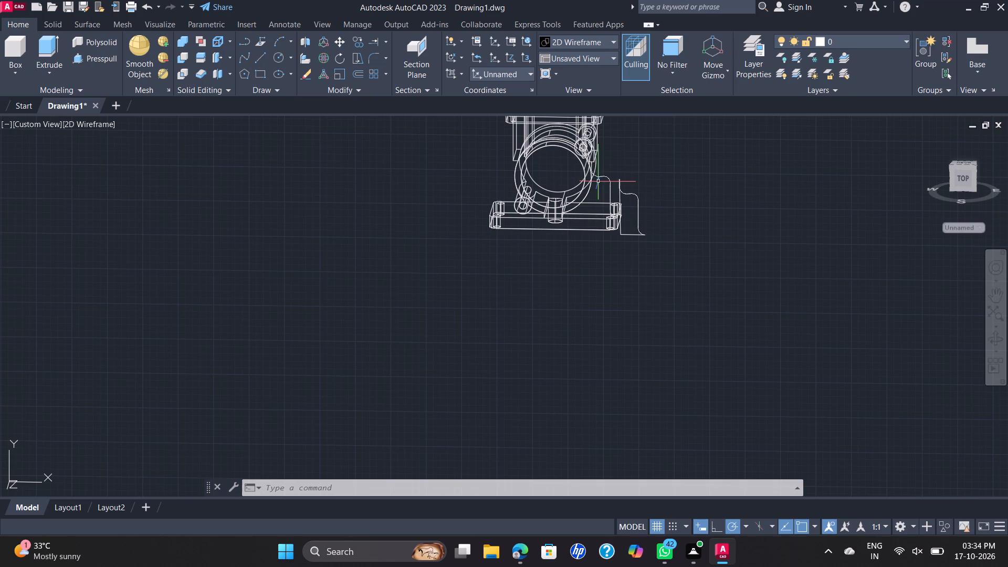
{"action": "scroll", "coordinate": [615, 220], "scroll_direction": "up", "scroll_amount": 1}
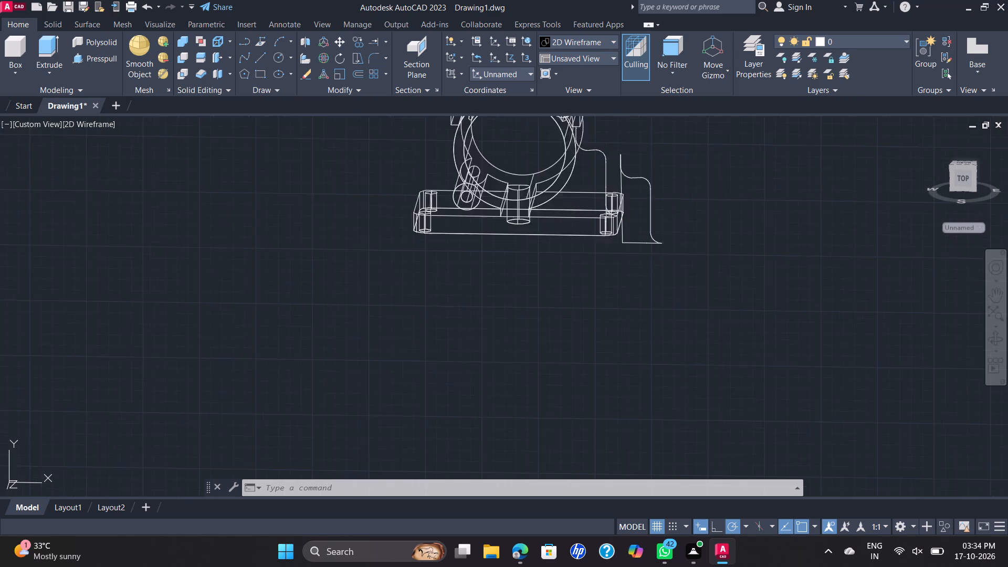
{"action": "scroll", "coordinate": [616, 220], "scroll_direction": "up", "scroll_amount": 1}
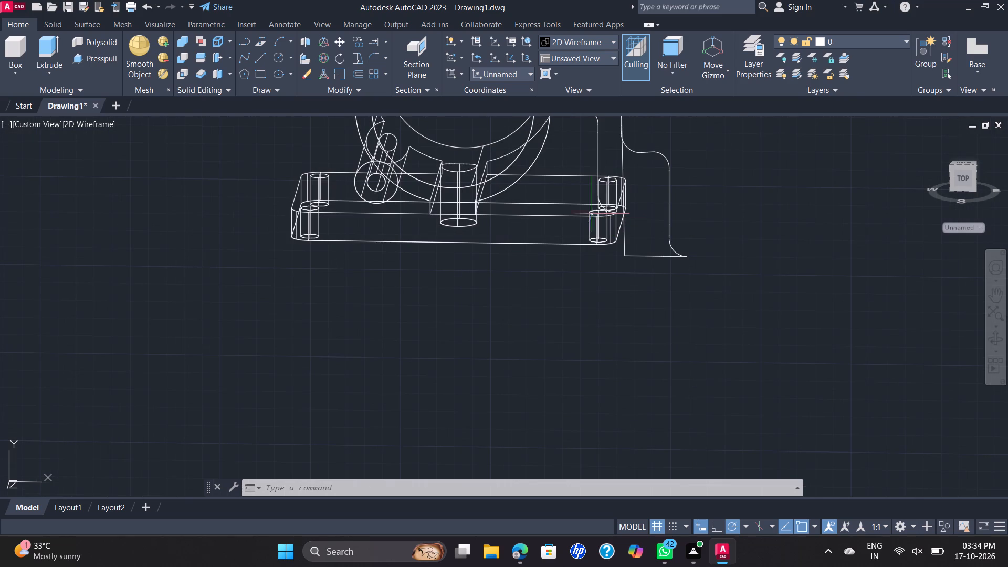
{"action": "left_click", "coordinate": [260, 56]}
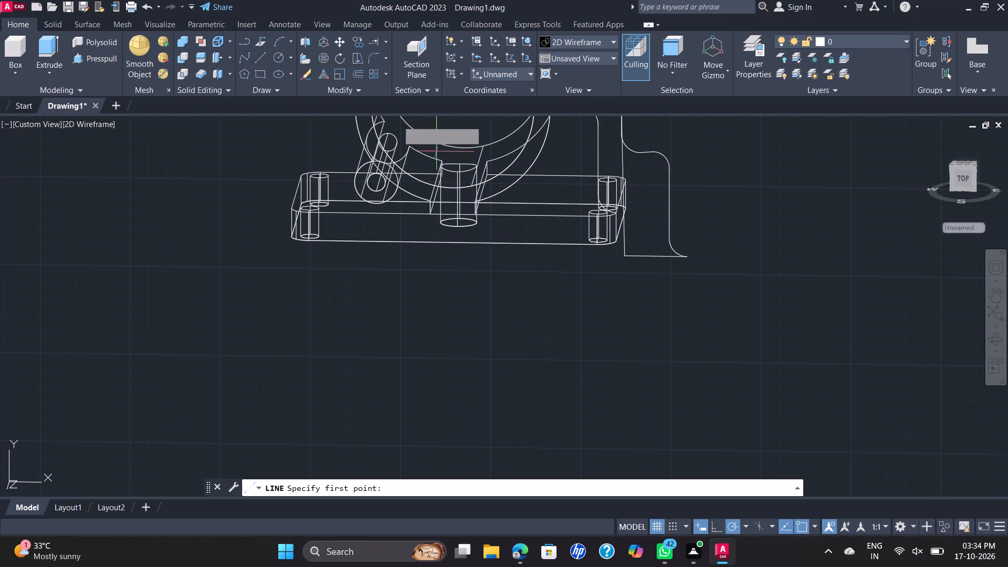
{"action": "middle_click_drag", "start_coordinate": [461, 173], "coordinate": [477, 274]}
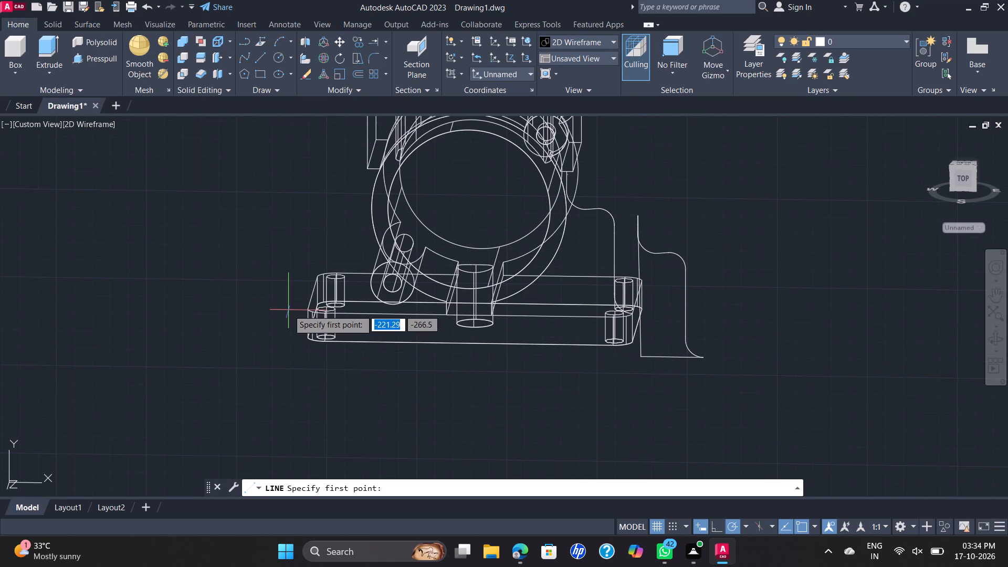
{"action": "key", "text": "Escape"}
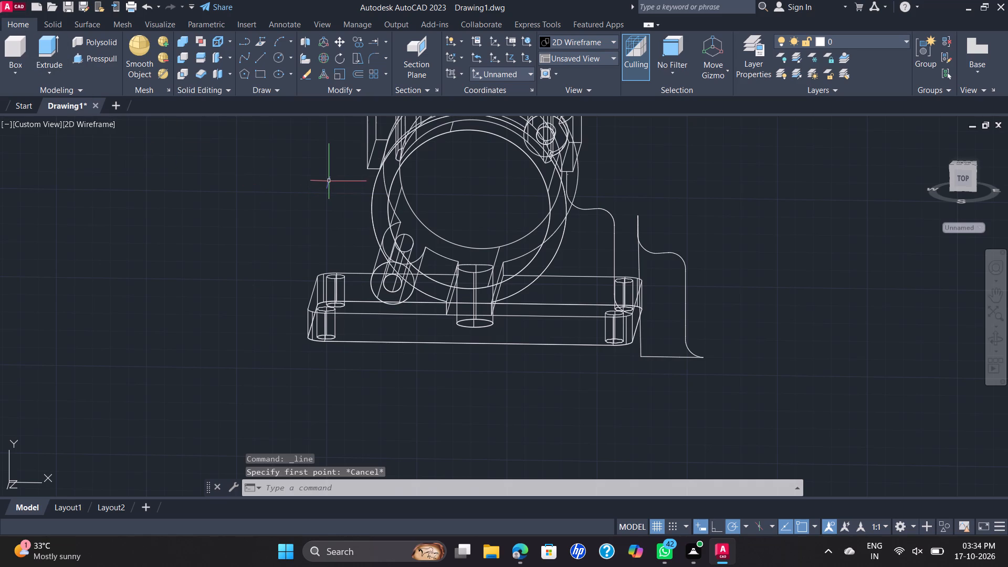
In the Front view, draw a vertical line about 80 units down from the original rib profile's top end, then a horizontal line to its bottom end.
{"action": "left_click", "coordinate": [29, 121]}
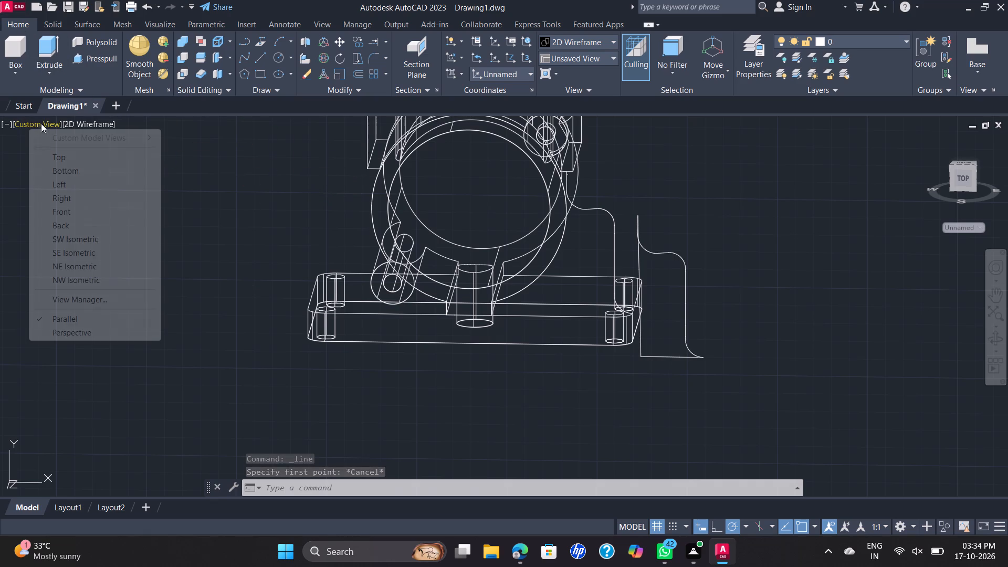
{"action": "left_click", "coordinate": [73, 207]}
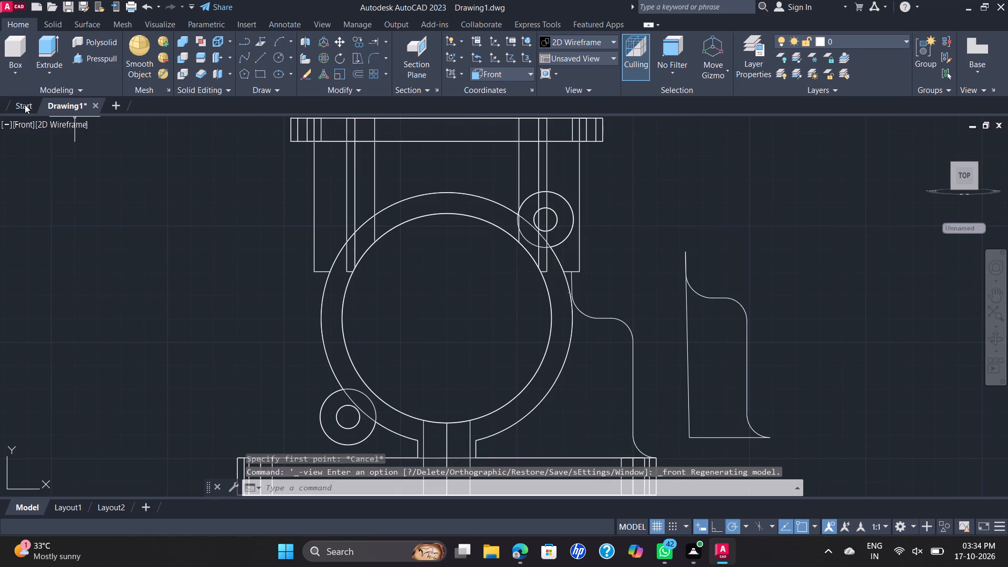
{"action": "left_click", "coordinate": [264, 53]}
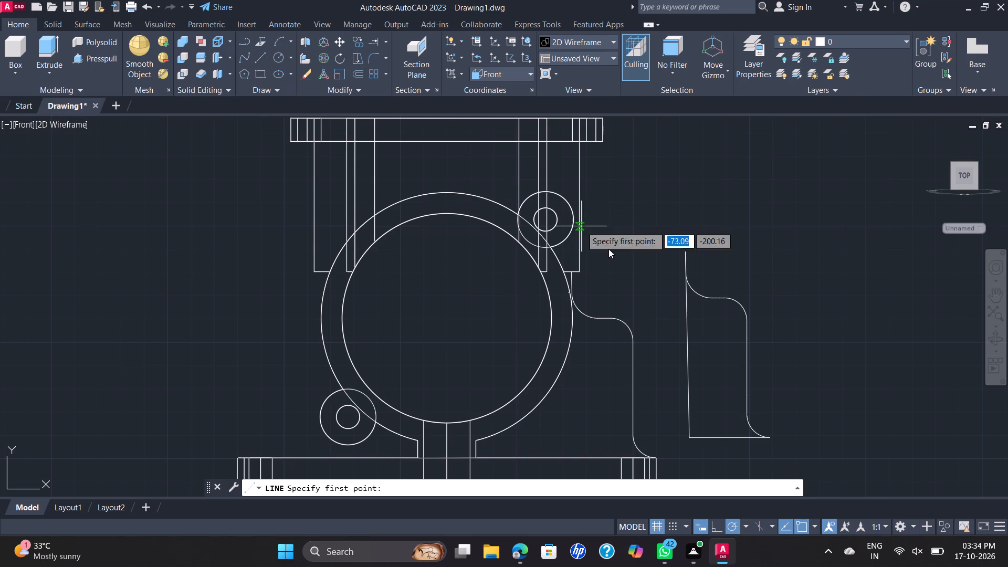
{"action": "left_click", "coordinate": [574, 274]}
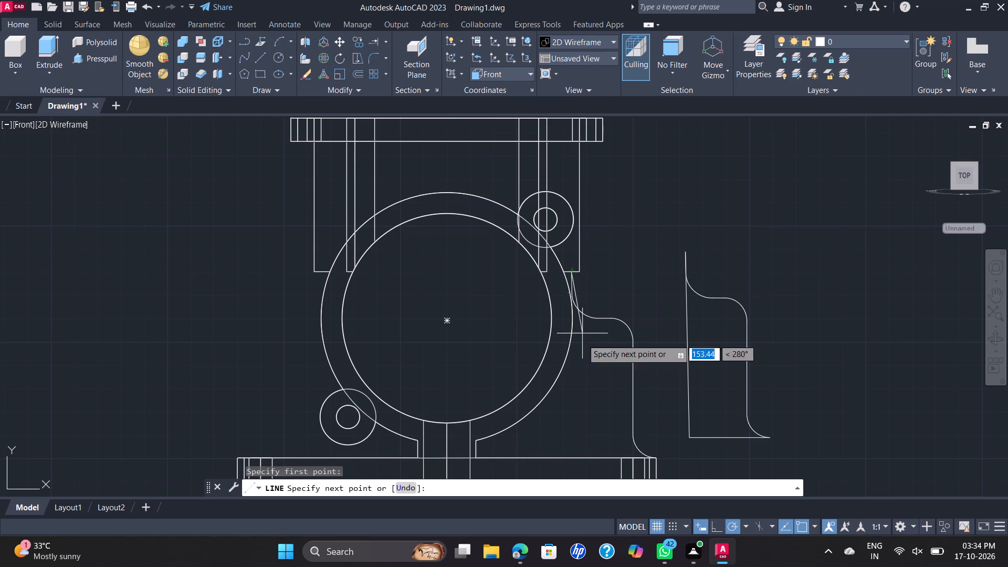
{"action": "scroll", "coordinate": [573, 384], "scroll_direction": "down", "scroll_amount": 1}
{"action": "middle_click_drag", "start_coordinate": [574, 384], "coordinate": [574, 354]}
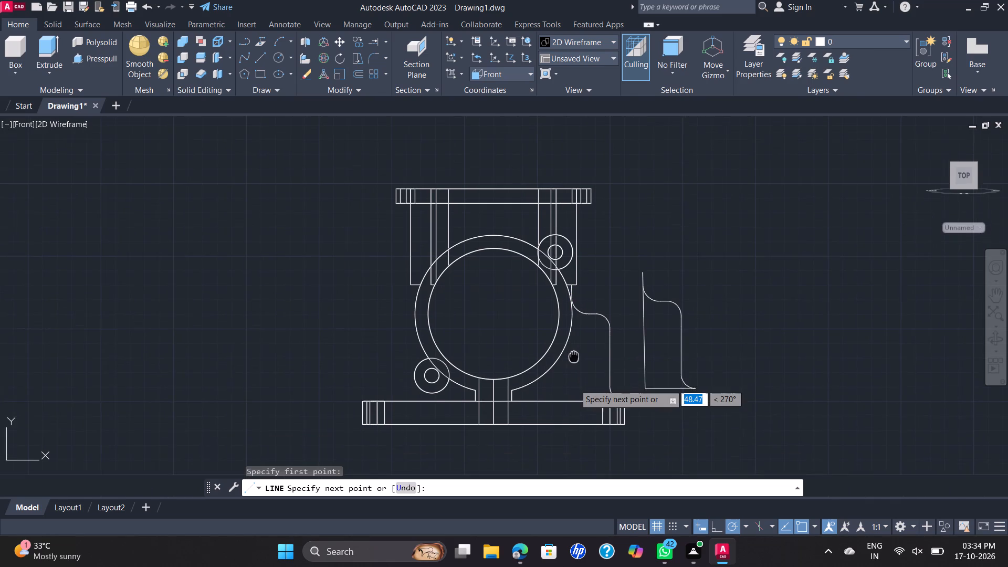
{"action": "middle_click_drag", "start_coordinate": [574, 354], "coordinate": [574, 353]}
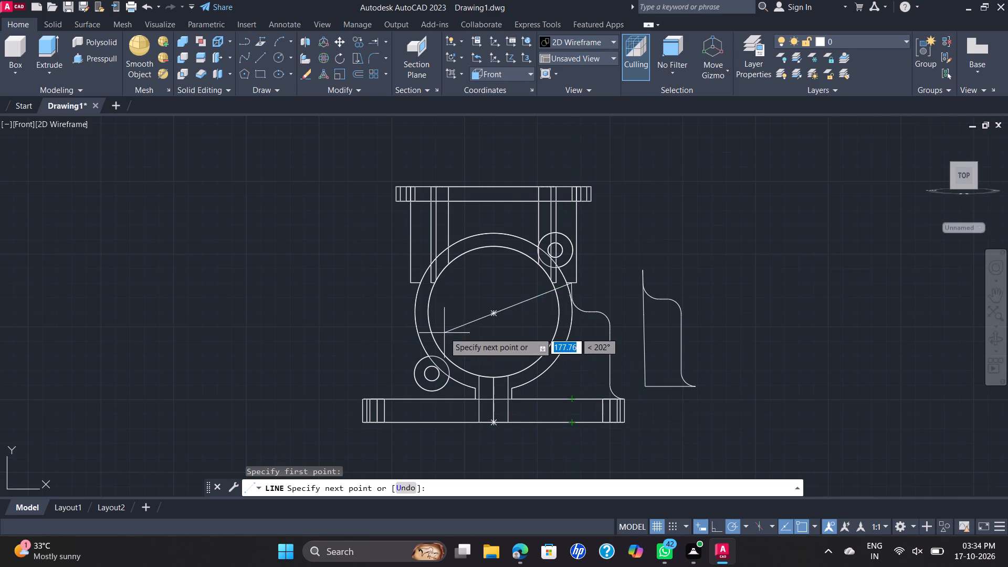
{"action": "left_click", "coordinate": [573, 396]}
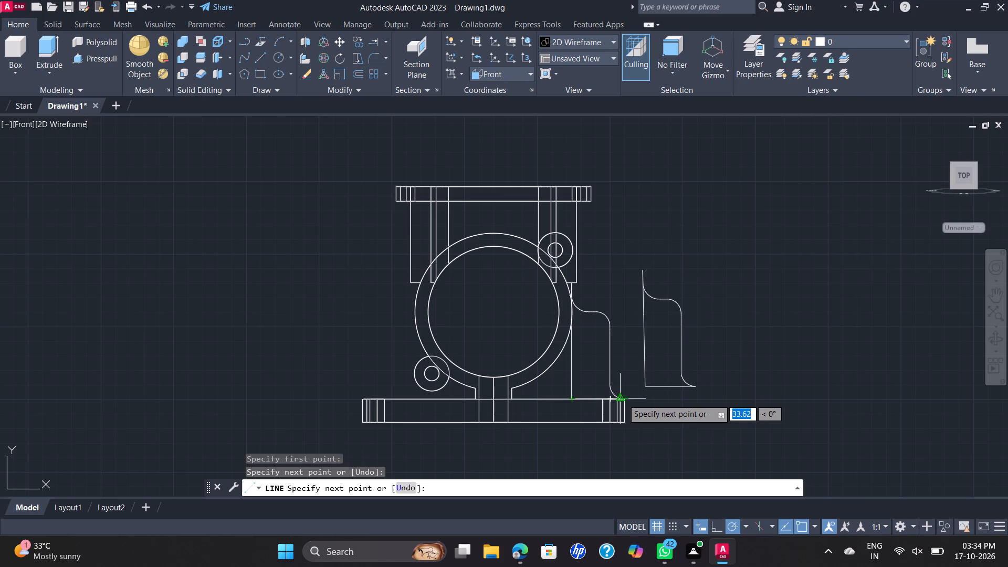
{"action": "left_click", "coordinate": [623, 399]}
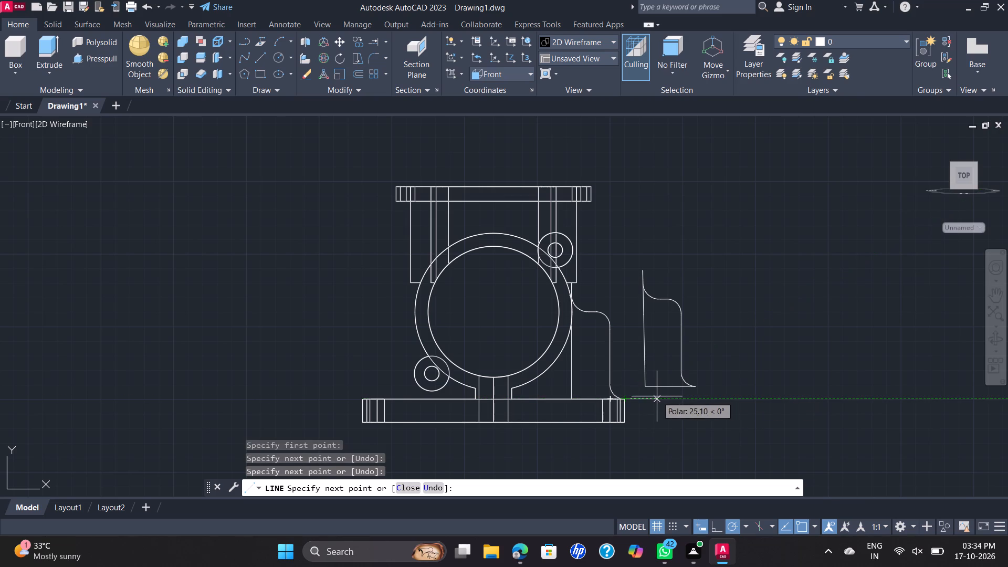
{"action": "key", "text": "Escape"}
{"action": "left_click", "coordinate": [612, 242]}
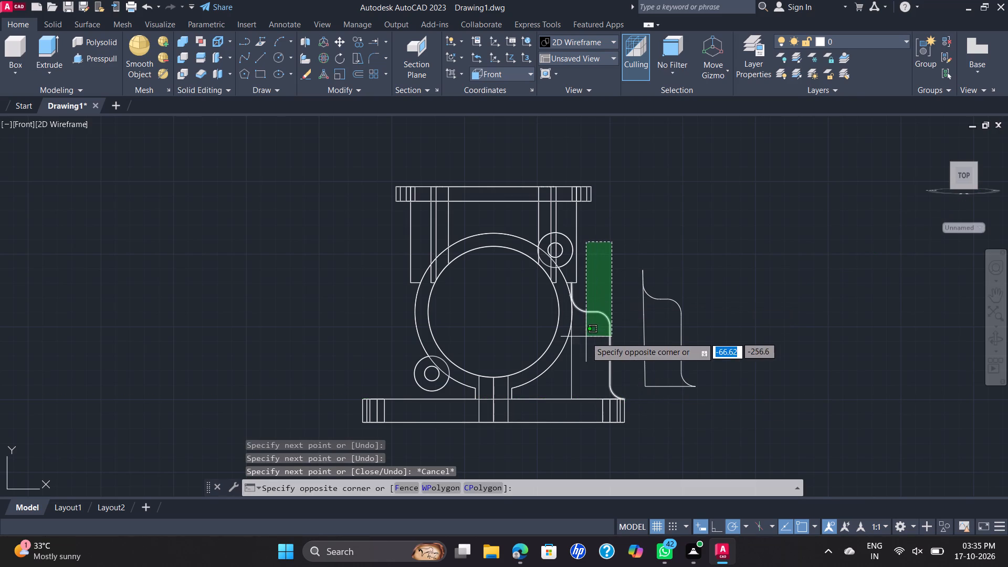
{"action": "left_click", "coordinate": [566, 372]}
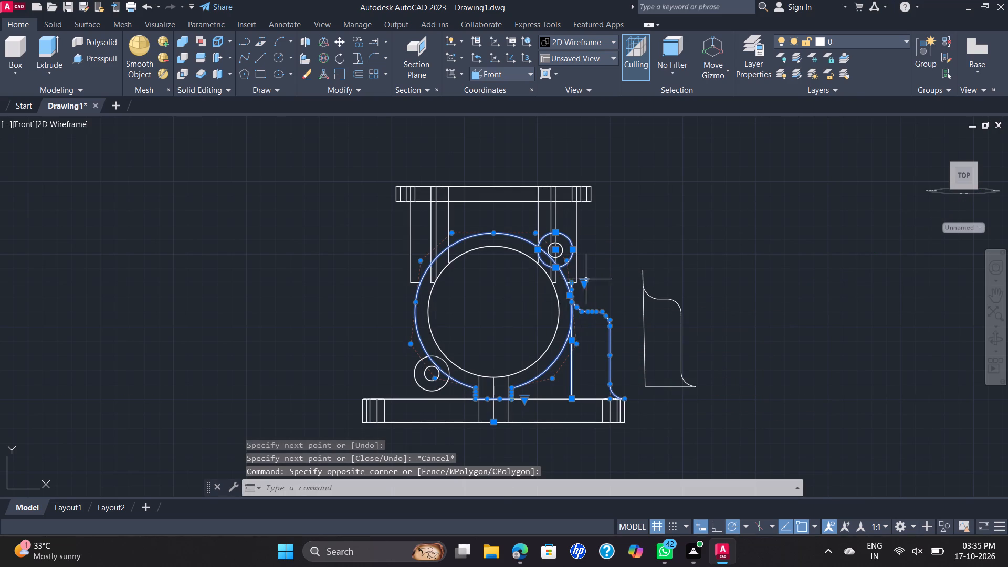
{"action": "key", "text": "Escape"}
Join the original rib profile against the housing and its two new closing lines into a single object.
{"action": "left_click", "coordinate": [605, 264]}
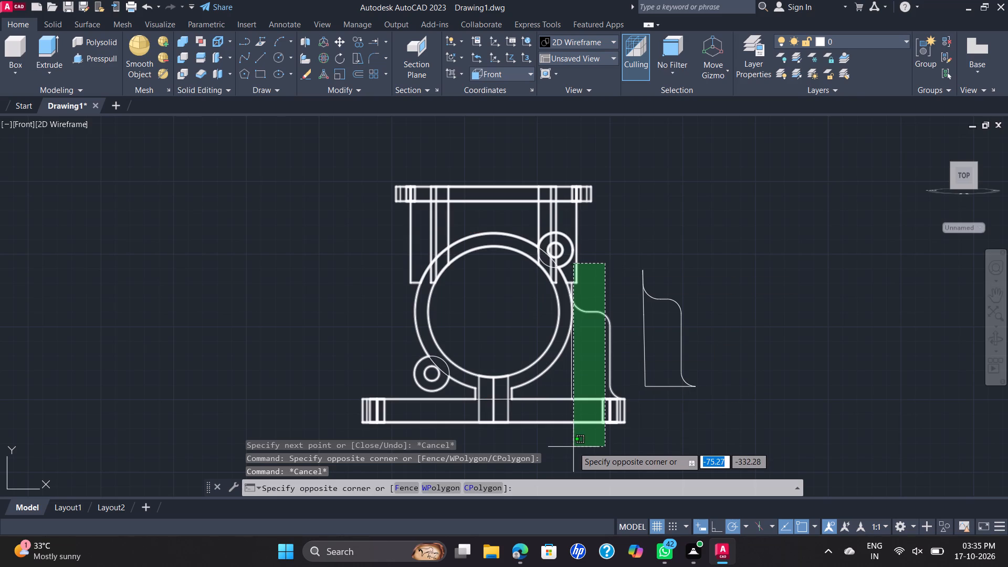
{"action": "left_click", "coordinate": [569, 446]}
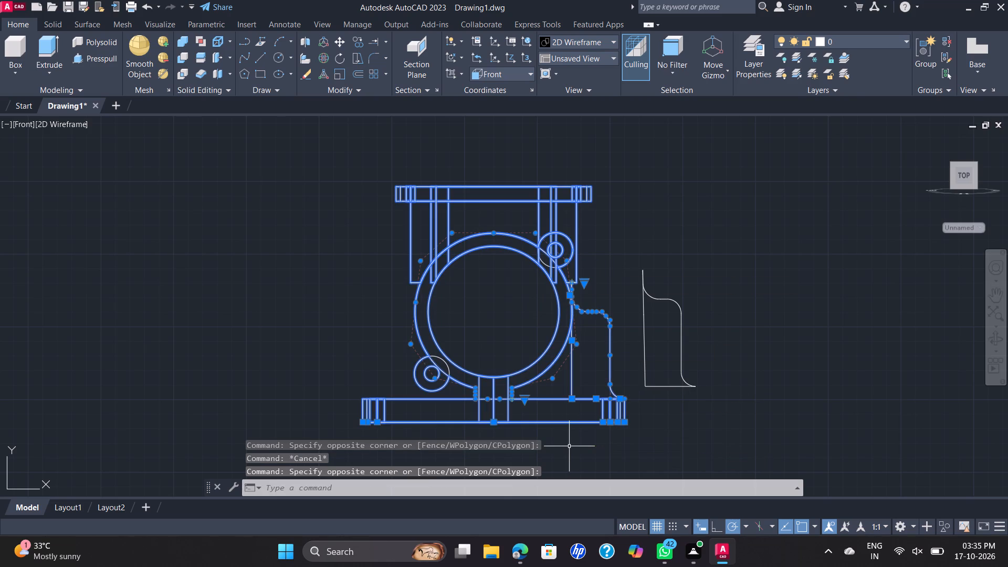
{"action": "key", "text": "j"}
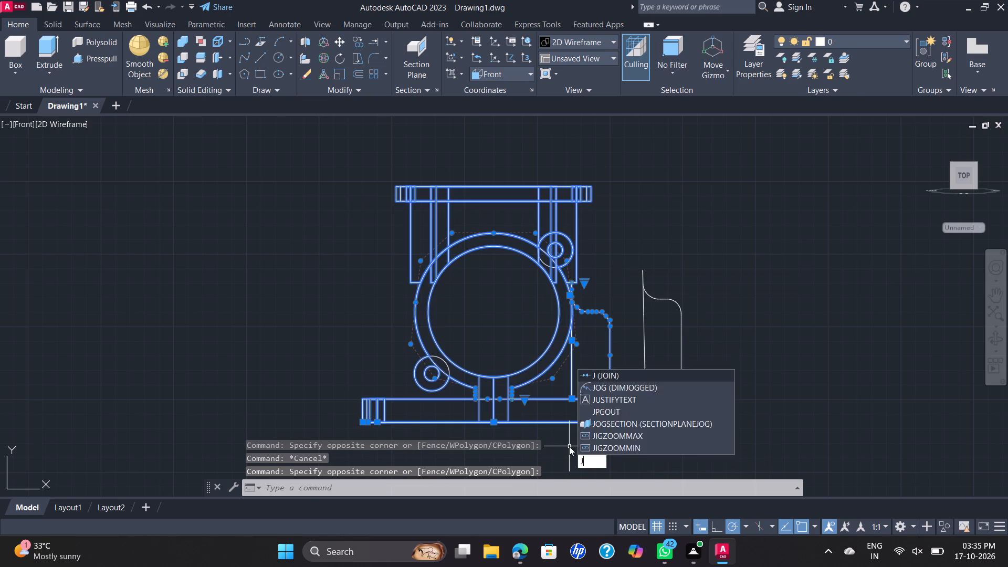
{"action": "key", "text": "Return"}
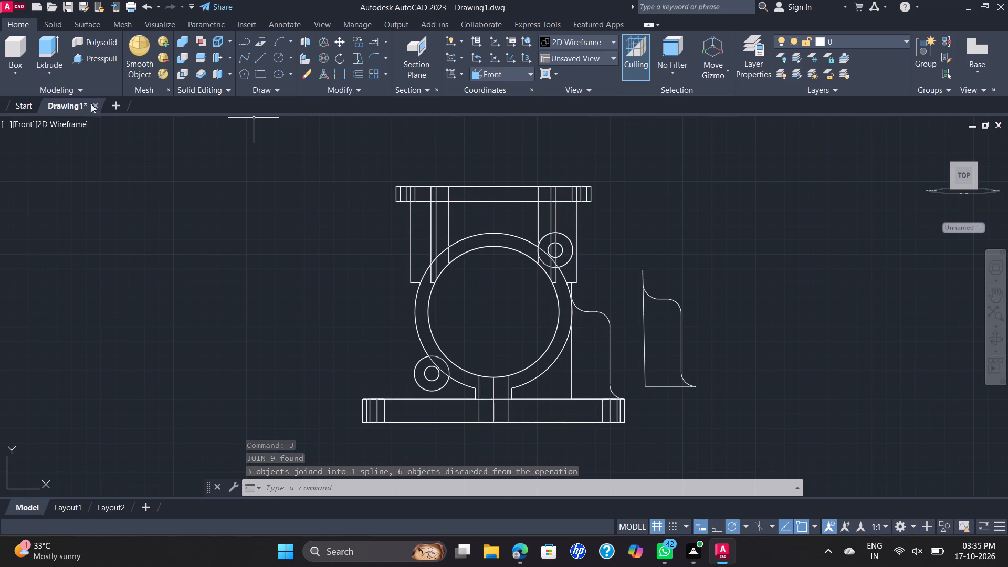
Switch to the SE Isometric view and try to Presspull the joined rib profile on the housing base.
{"action": "left_click", "coordinate": [23, 121]}
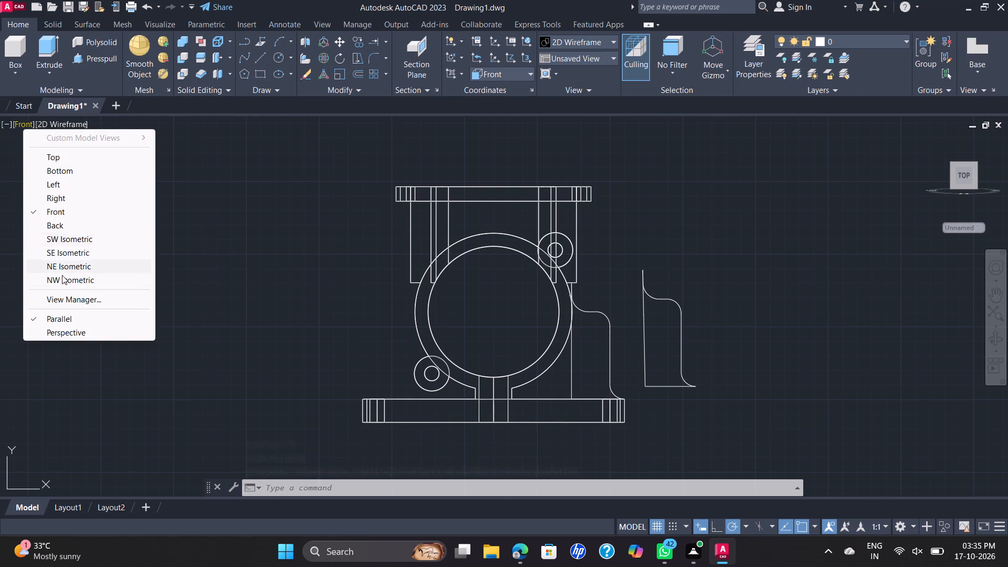
{"action": "left_click", "coordinate": [62, 250]}
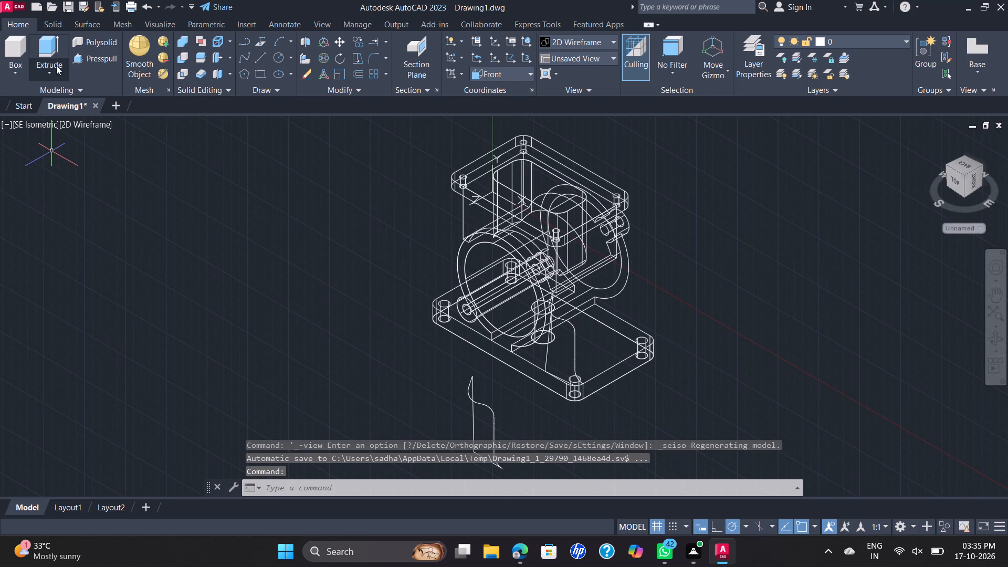
{"action": "left_click", "coordinate": [85, 63]}
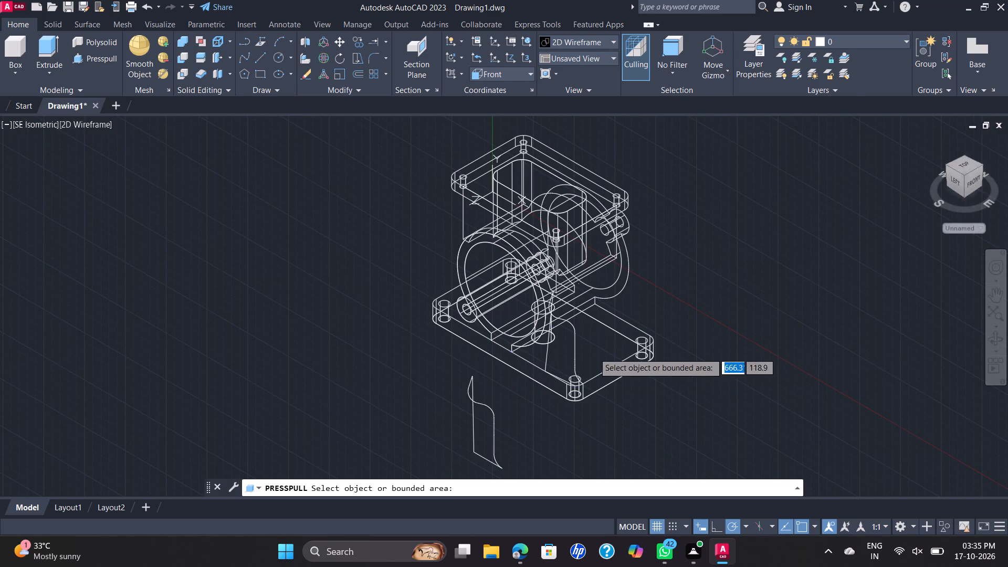
{"action": "left_click", "coordinate": [575, 352]}
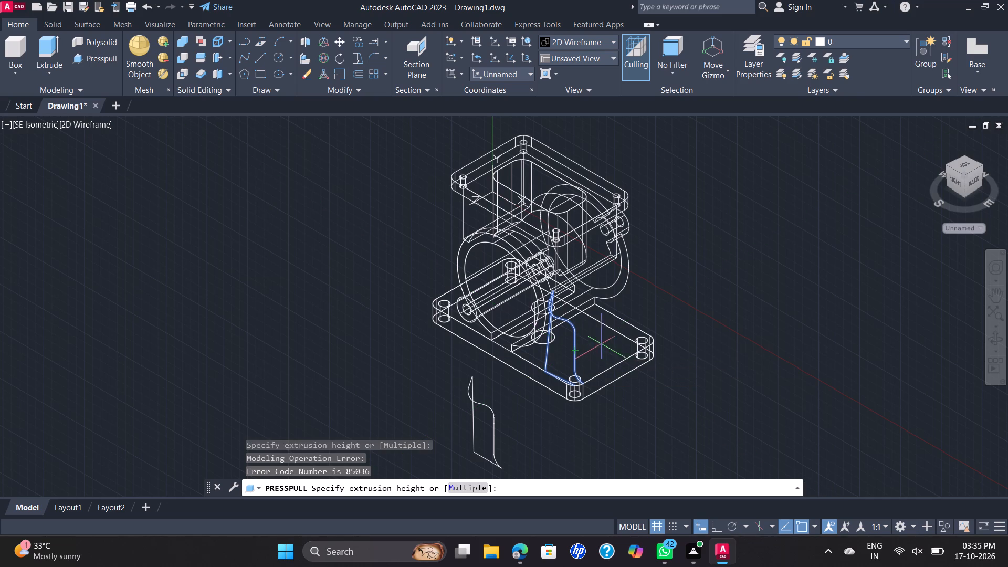
{"action": "key", "text": "Escape"}
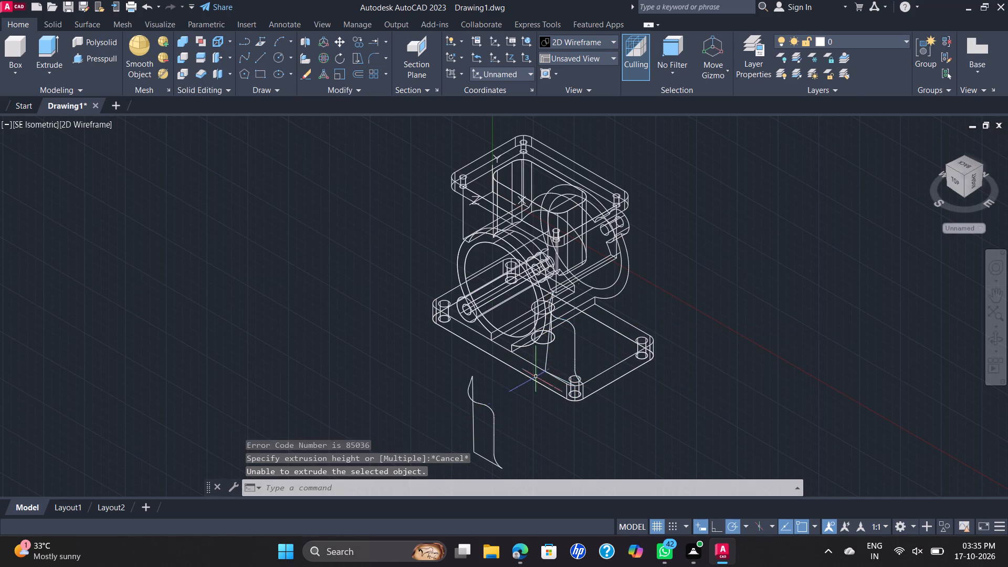
Extrude the joined rib profile on the housing base with a height of 25.
{"action": "scroll", "coordinate": [601, 342], "scroll_direction": "up", "scroll_amount": 2}
{"action": "scroll", "coordinate": [542, 338], "scroll_direction": "up", "scroll_amount": 1}
{"action": "scroll", "coordinate": [541, 349], "scroll_direction": "down", "scroll_amount": 1}
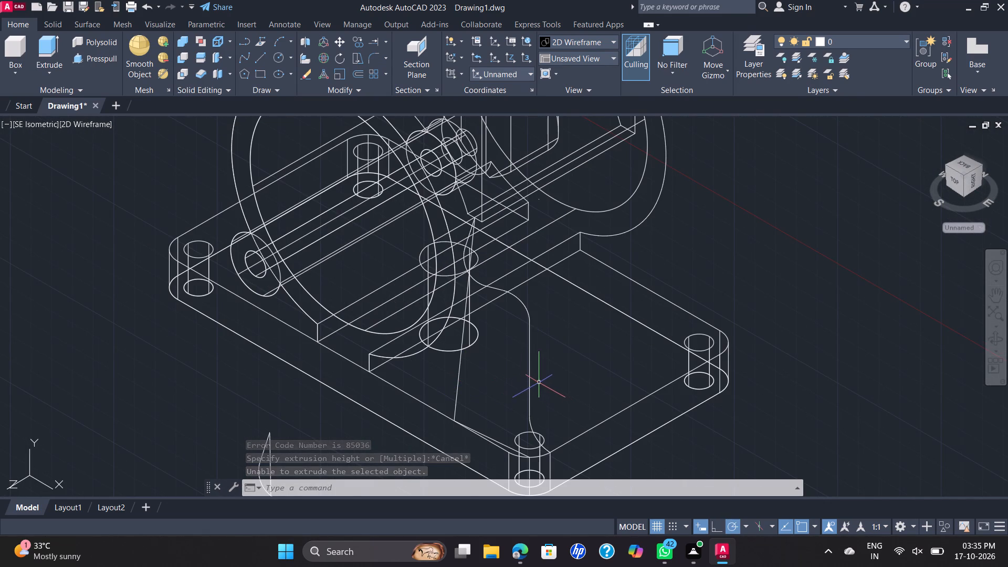
{"action": "left_click", "coordinate": [47, 46]}
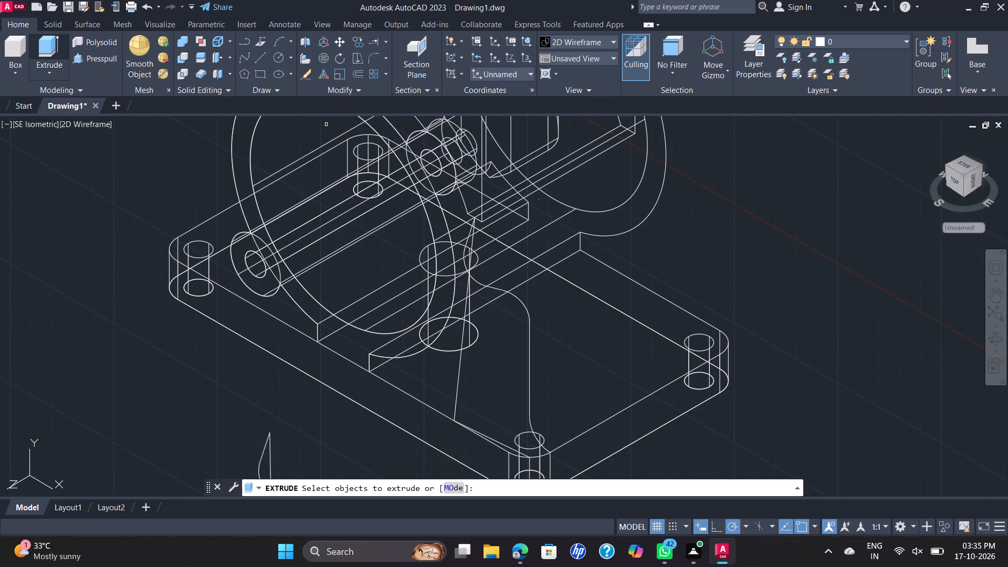
{"action": "left_click", "coordinate": [530, 319]}
{"action": "right_click", "coordinate": [546, 305]}
{"action": "left_click", "coordinate": [565, 317]}
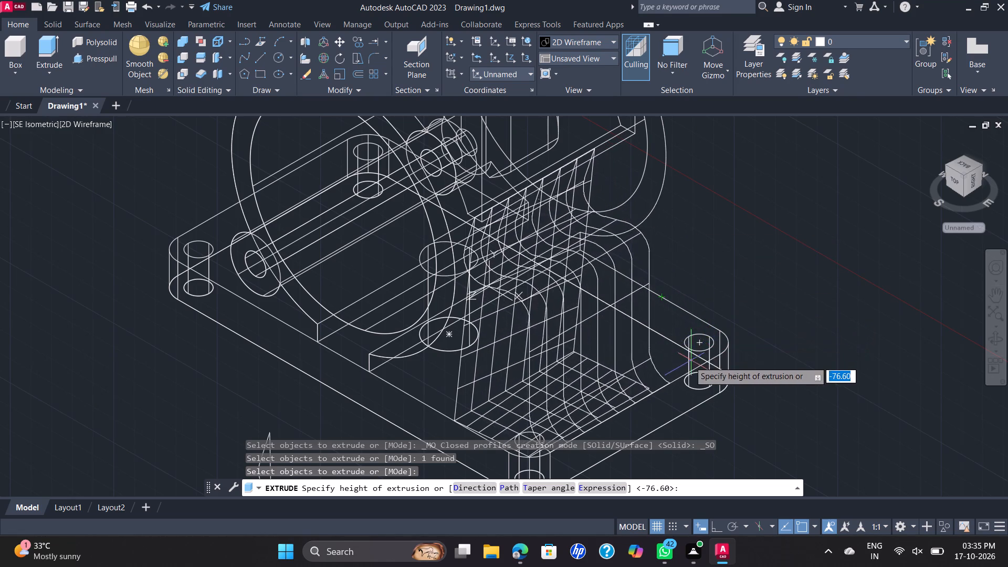
{"action": "type", "text": "25"}
{"action": "key", "text": "Return"}
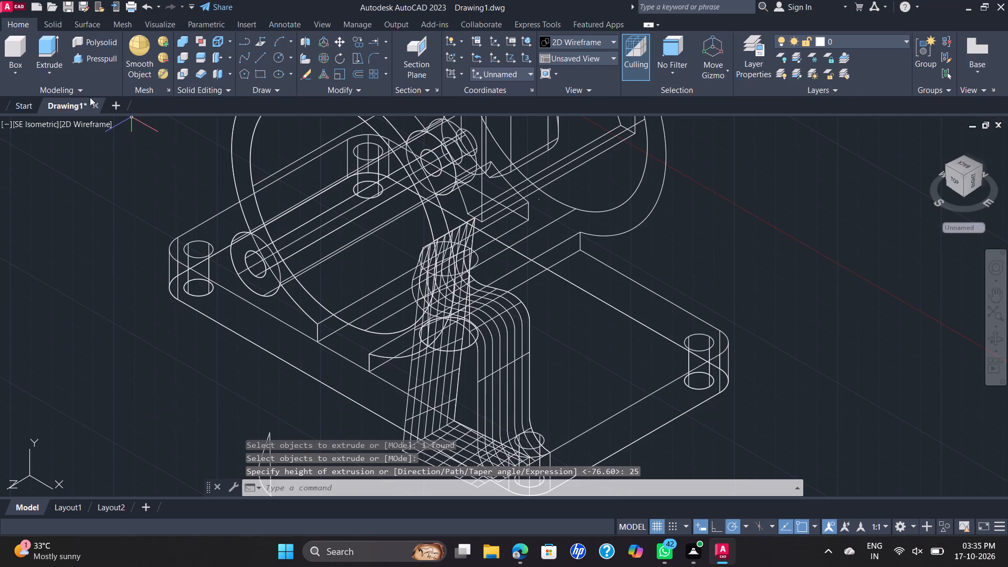
Set the visual style to Shades of Gray to display the housing and extruded rib shaded.
{"action": "left_click", "coordinate": [101, 122]}
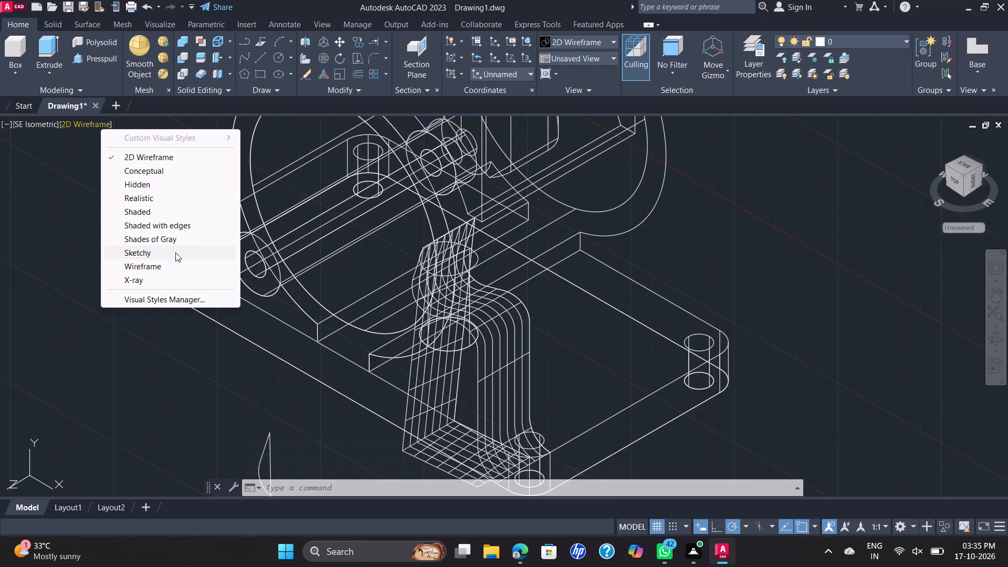
{"action": "left_click", "coordinate": [179, 238]}
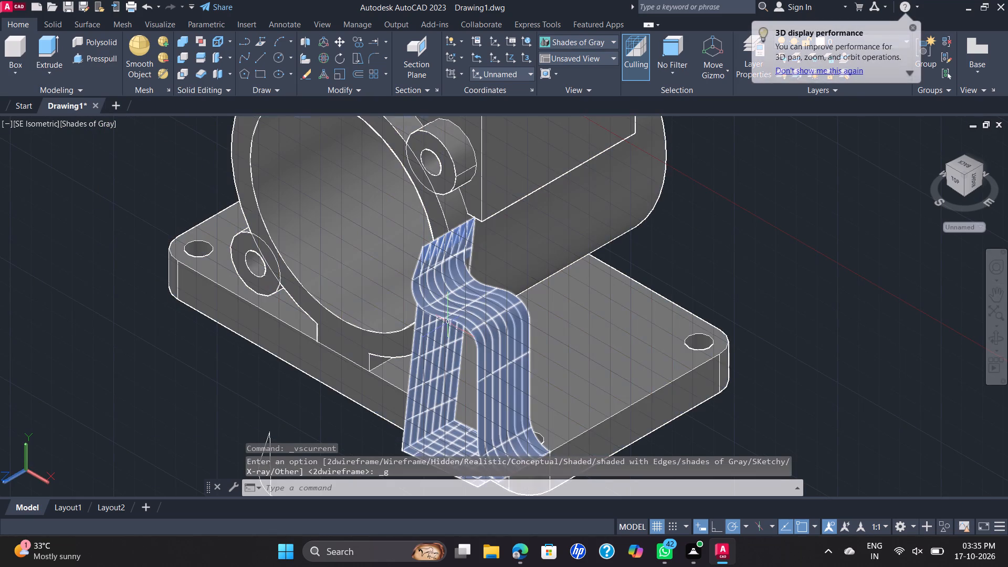
{"action": "scroll", "coordinate": [456, 325], "scroll_direction": "up", "scroll_amount": 1}
{"action": "scroll", "coordinate": [456, 325], "scroll_direction": "down", "scroll_amount": 1}
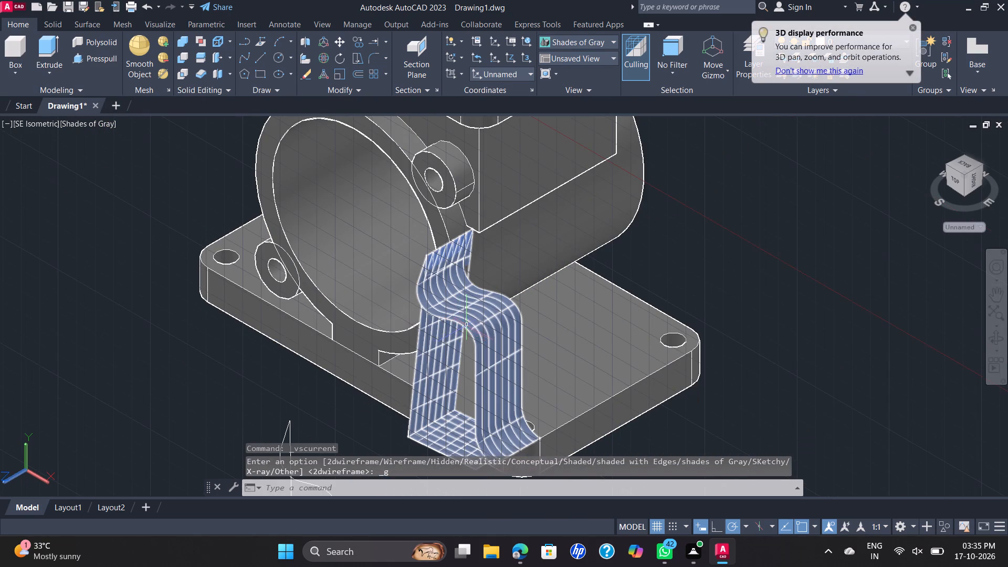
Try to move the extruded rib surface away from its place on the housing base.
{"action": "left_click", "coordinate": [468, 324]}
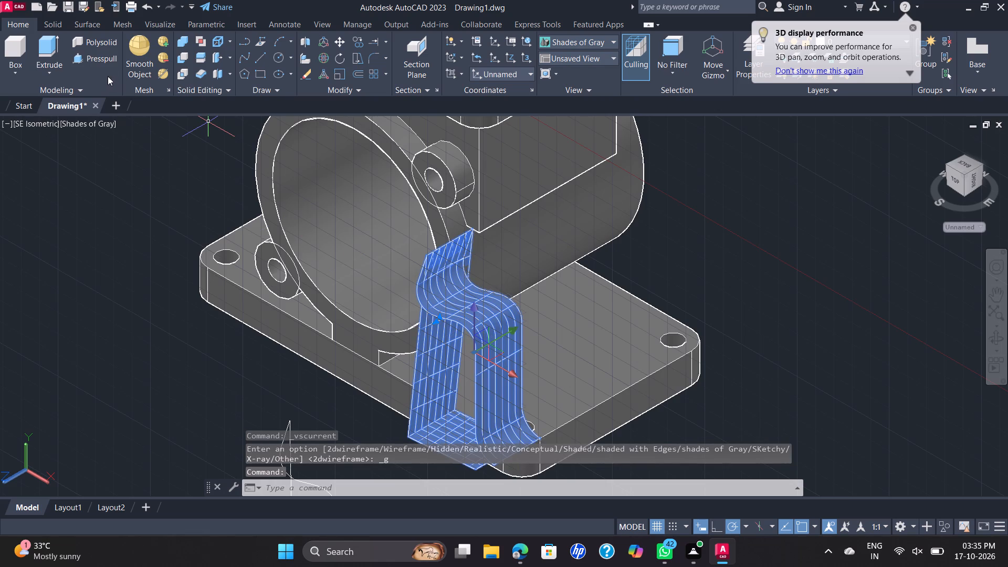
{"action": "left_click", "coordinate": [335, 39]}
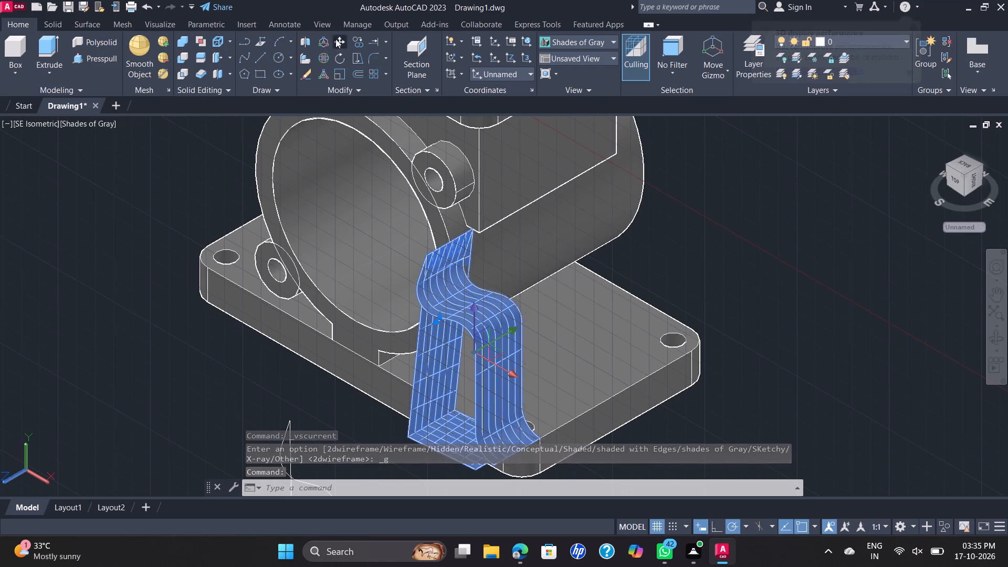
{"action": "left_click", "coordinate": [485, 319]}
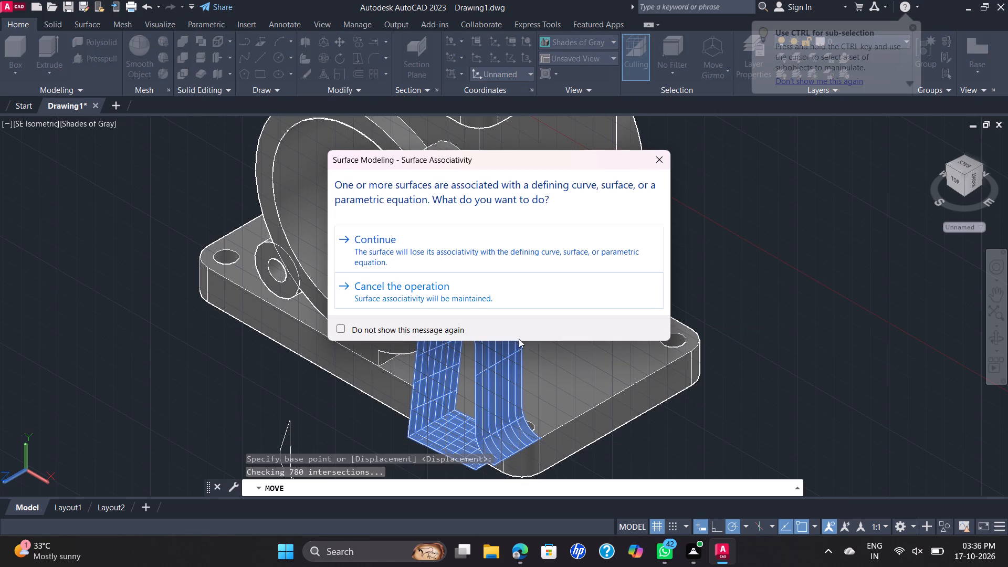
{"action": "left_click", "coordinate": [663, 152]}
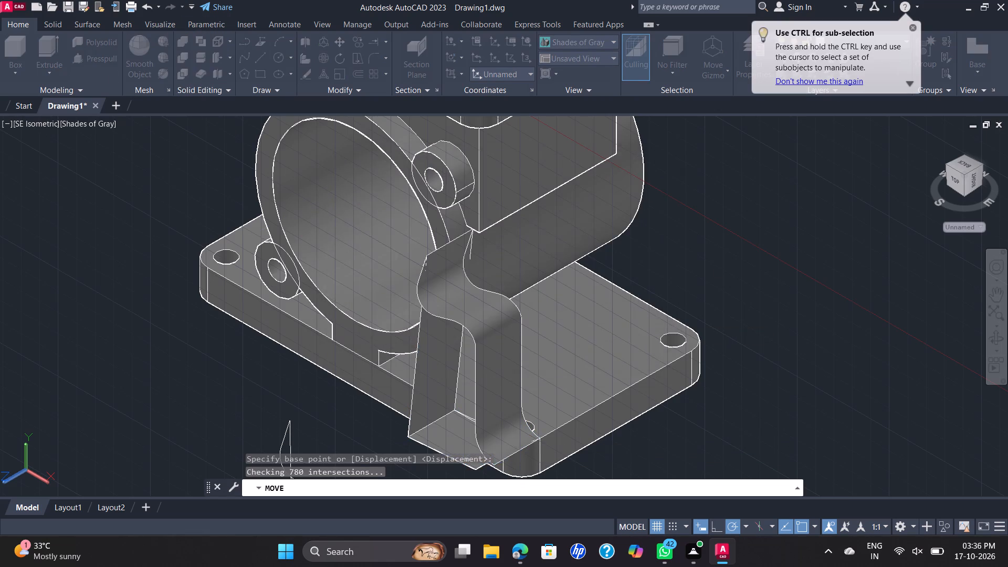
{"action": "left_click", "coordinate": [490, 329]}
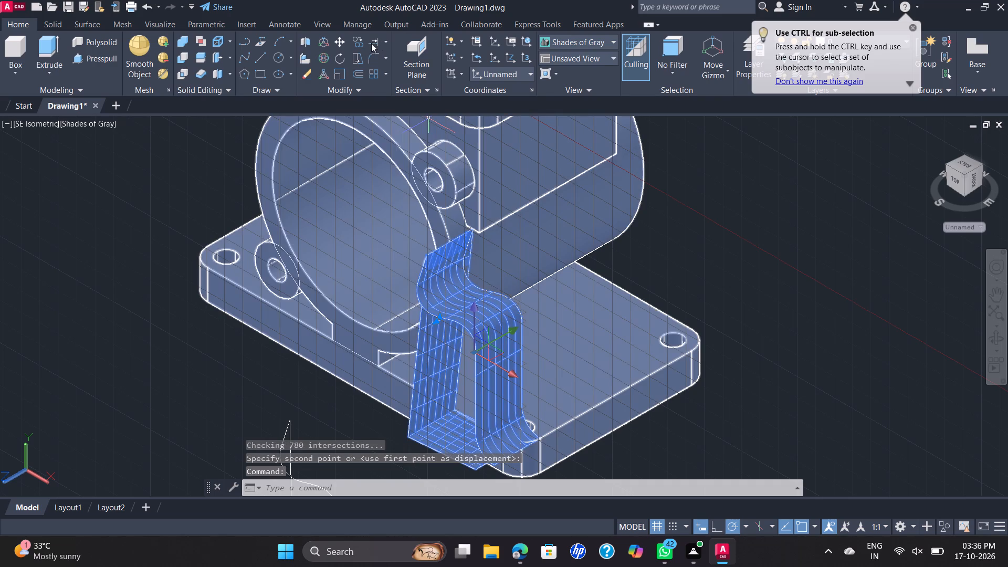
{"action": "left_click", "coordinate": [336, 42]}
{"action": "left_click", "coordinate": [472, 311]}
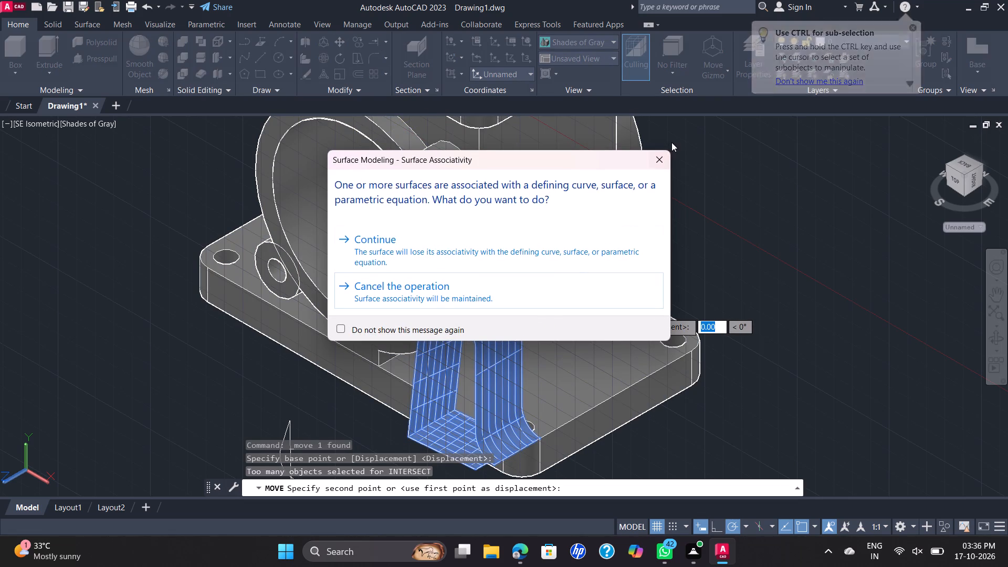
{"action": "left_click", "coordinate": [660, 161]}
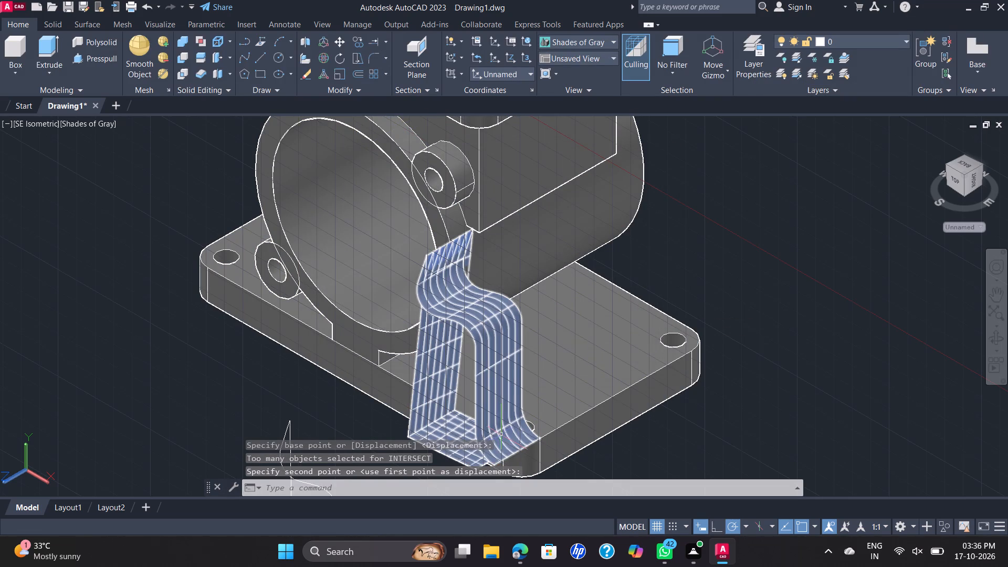
Delete the extruded rib surface and the joined profile curve left beneath it on the housing base.
{"action": "left_click", "coordinate": [502, 434]}
{"action": "scroll", "coordinate": [502, 420], "scroll_direction": "down", "scroll_amount": 1}
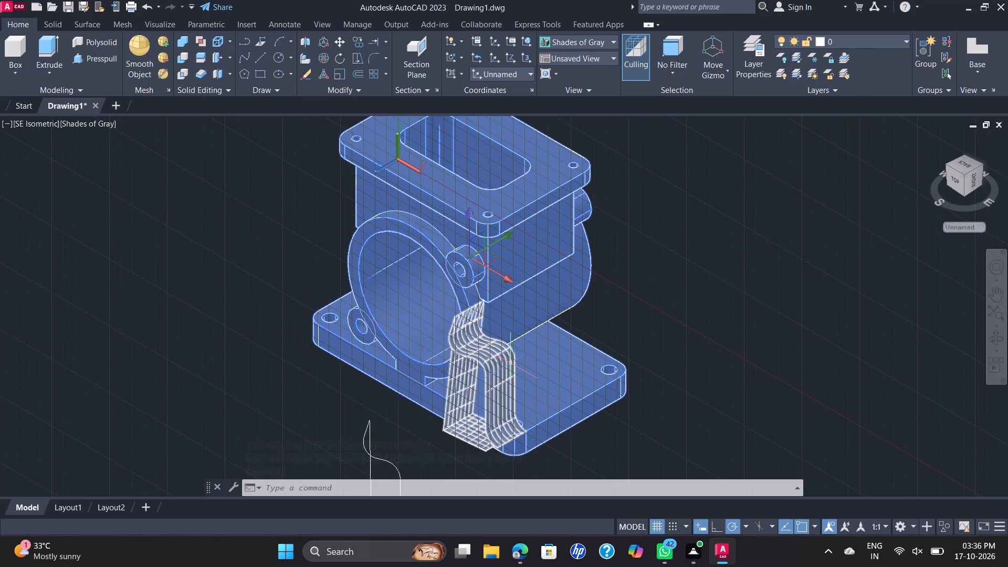
{"action": "left_click", "coordinate": [500, 369]}
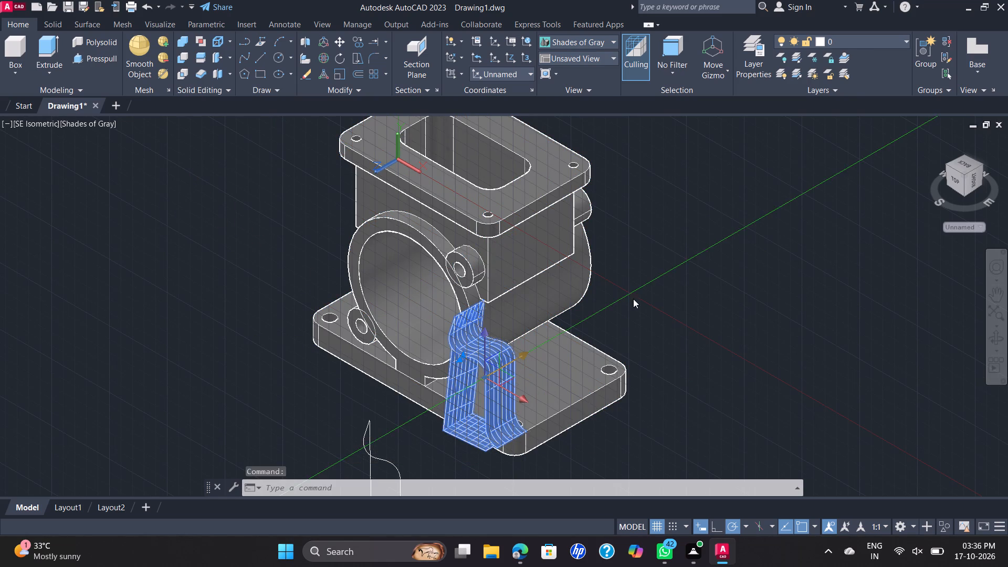
{"action": "key", "text": "Delete"}
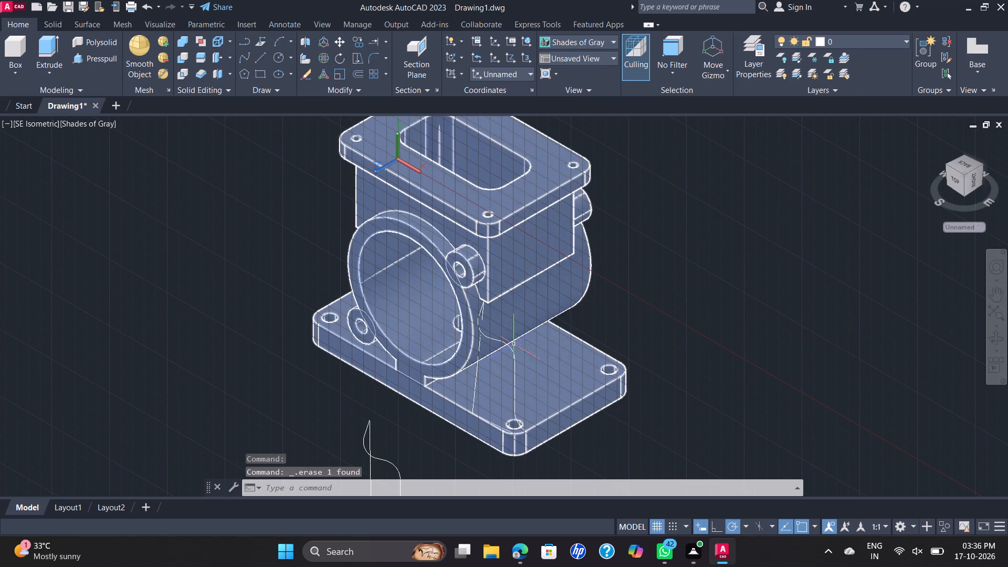
{"action": "scroll", "coordinate": [517, 362], "scroll_direction": "up", "scroll_amount": 2}
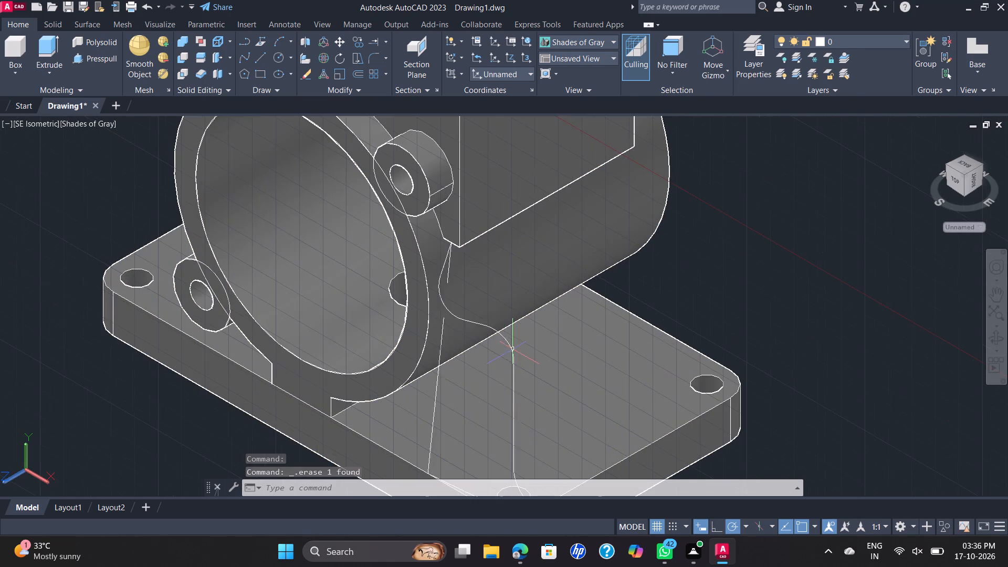
{"action": "left_click", "coordinate": [512, 349]}
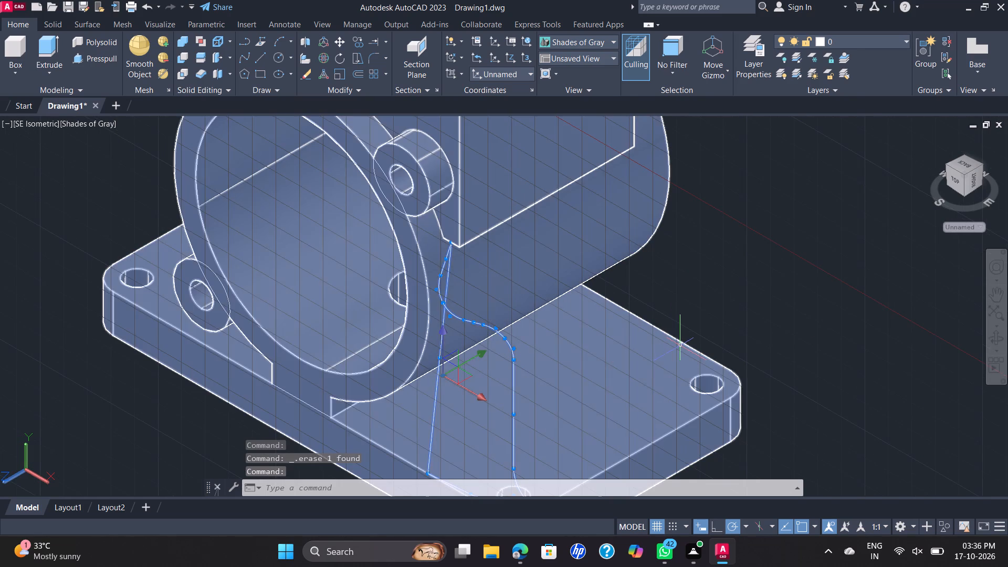
{"action": "key", "text": "Delete"}
{"action": "scroll", "coordinate": [680, 345], "scroll_direction": "down", "scroll_amount": 1}
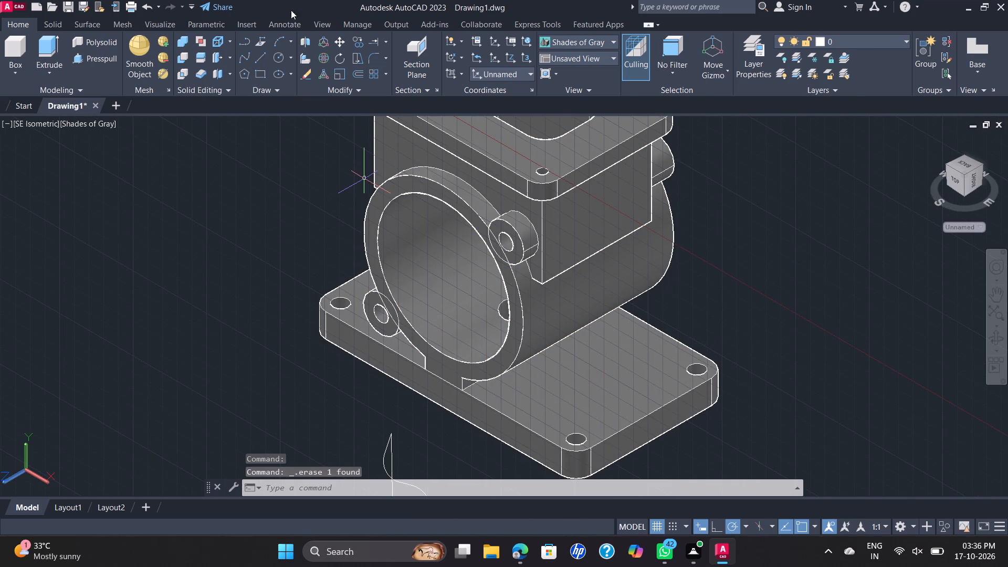
Start a new rib profile in the open space beside the housing with a 10-long line segment along negative X.
{"action": "left_click", "coordinate": [262, 52]}
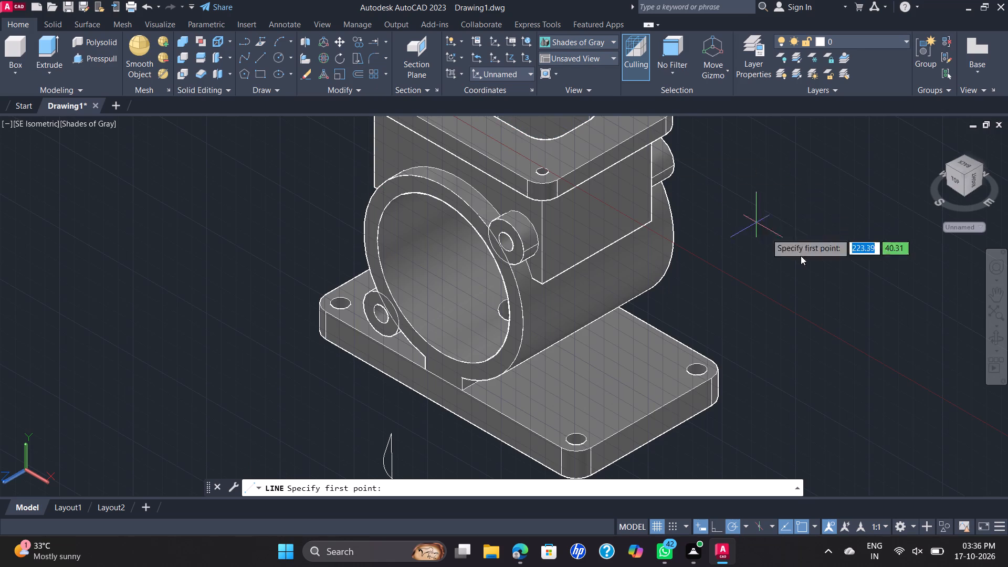
{"action": "scroll", "coordinate": [870, 323], "scroll_direction": "down", "scroll_amount": 1}
{"action": "middle_click_drag", "start_coordinate": [866, 320], "coordinate": [656, 218]}
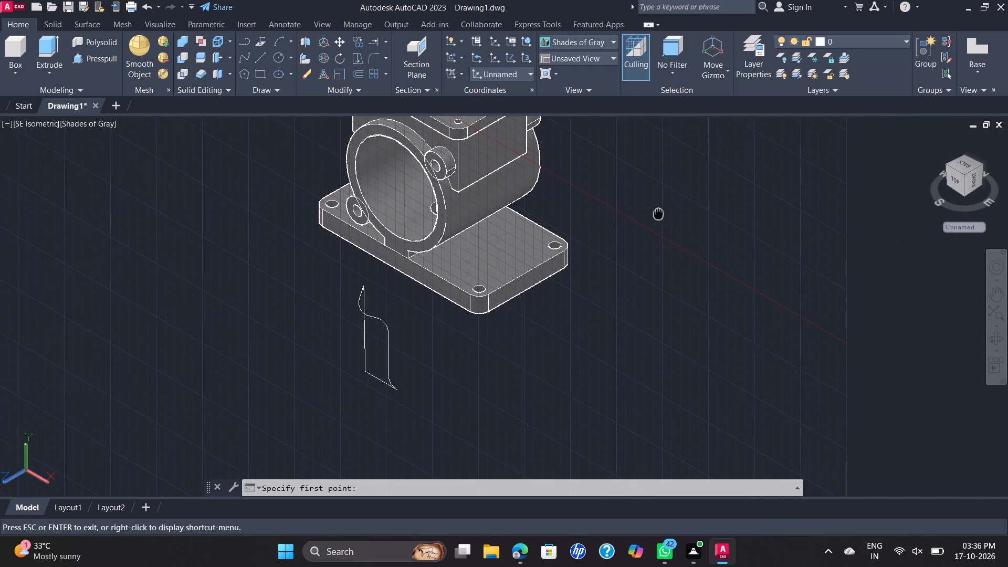
{"action": "middle_click_drag", "start_coordinate": [656, 218], "coordinate": [654, 240]}
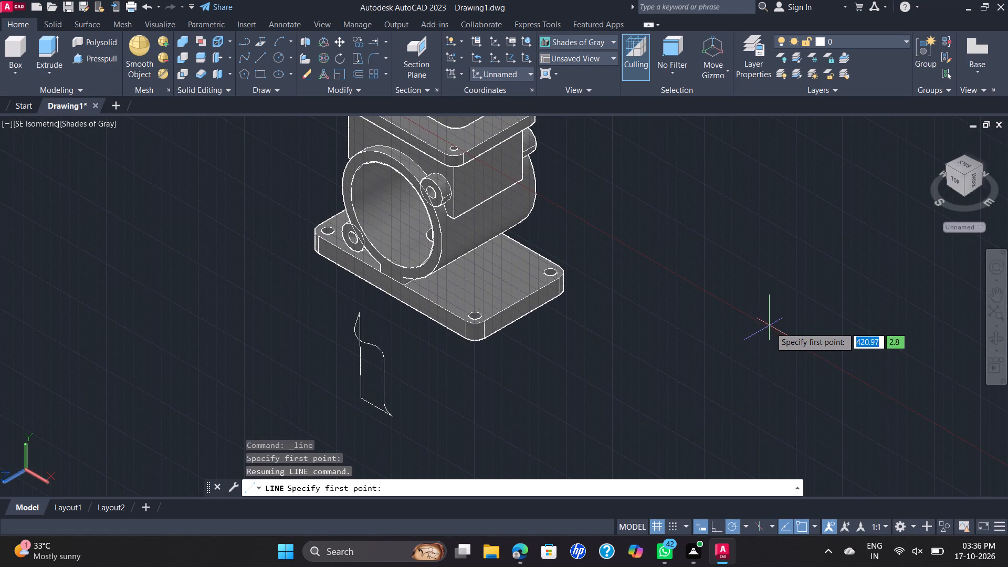
{"action": "left_click", "coordinate": [770, 329]}
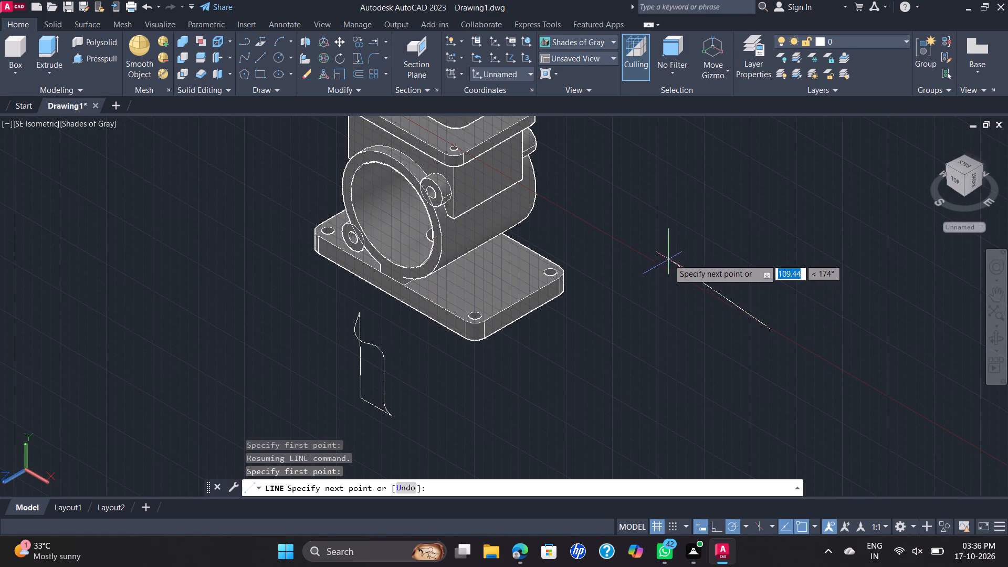
{"action": "type", "text": "10"}
{"action": "key", "text": "Return"}
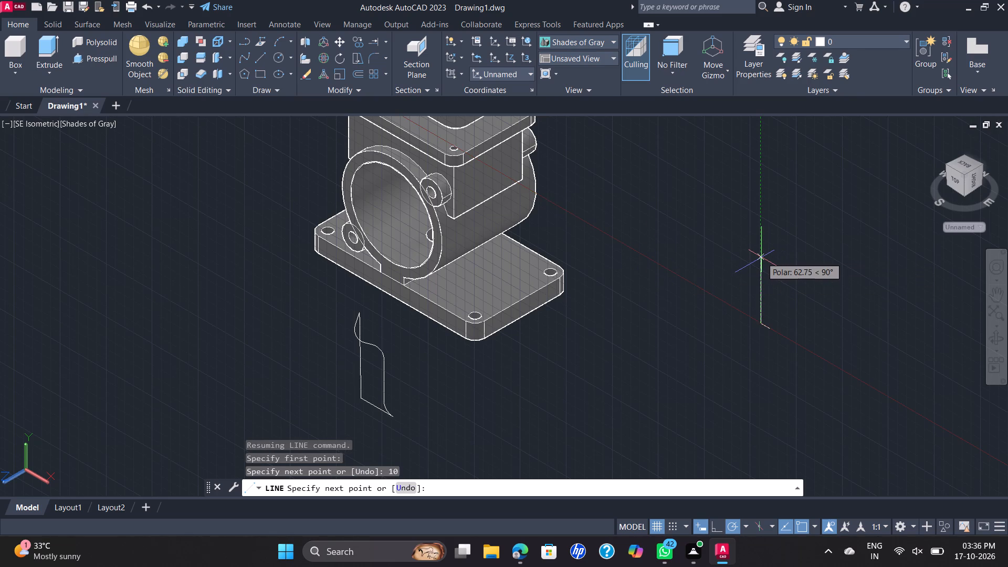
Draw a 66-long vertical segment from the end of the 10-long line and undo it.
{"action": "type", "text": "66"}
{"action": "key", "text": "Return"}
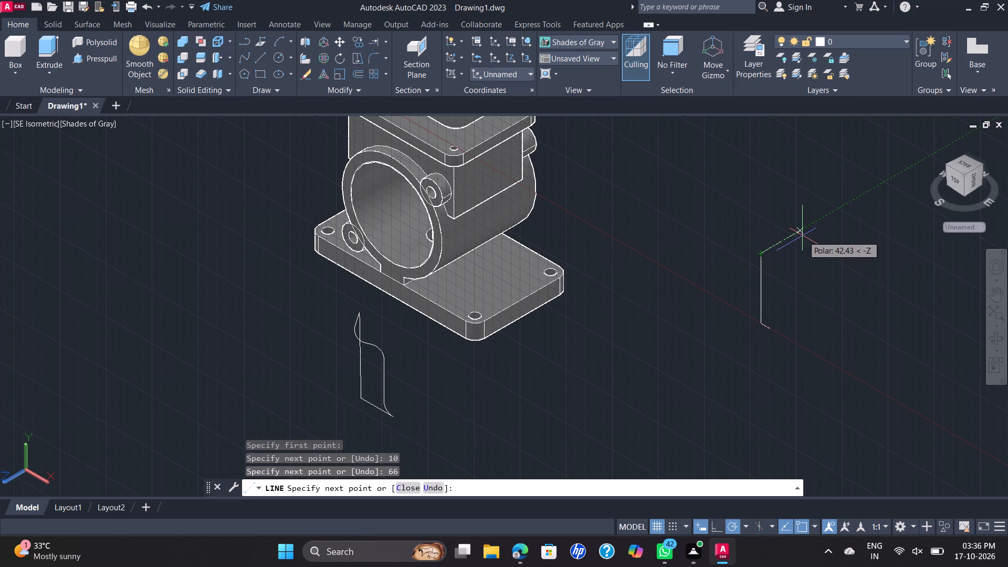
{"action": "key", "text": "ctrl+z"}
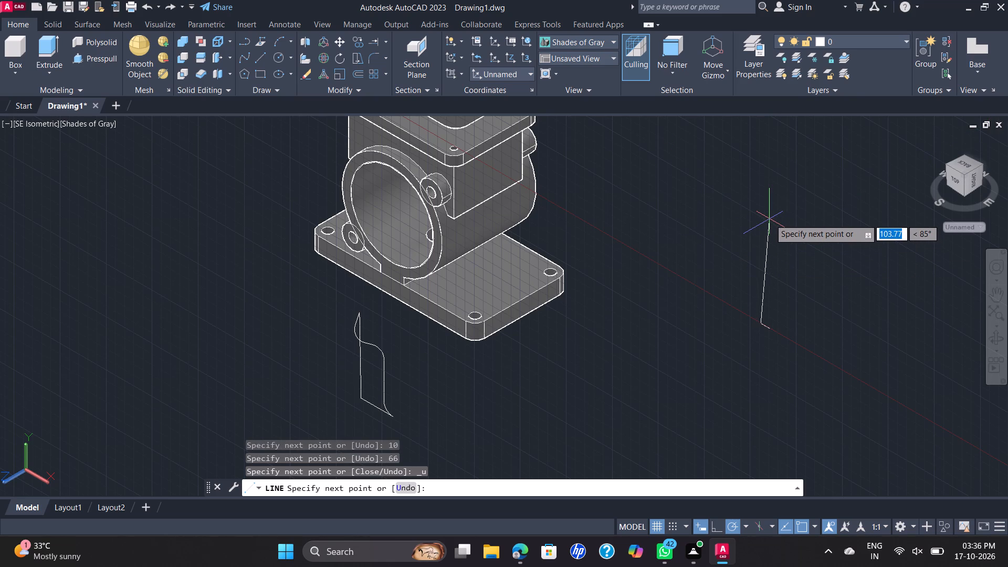
Continue the rib profile with a 60-long vertical segment, a 10-long segment along negative X and a 10-long vertical segment.
{"action": "key", "text": "6"}
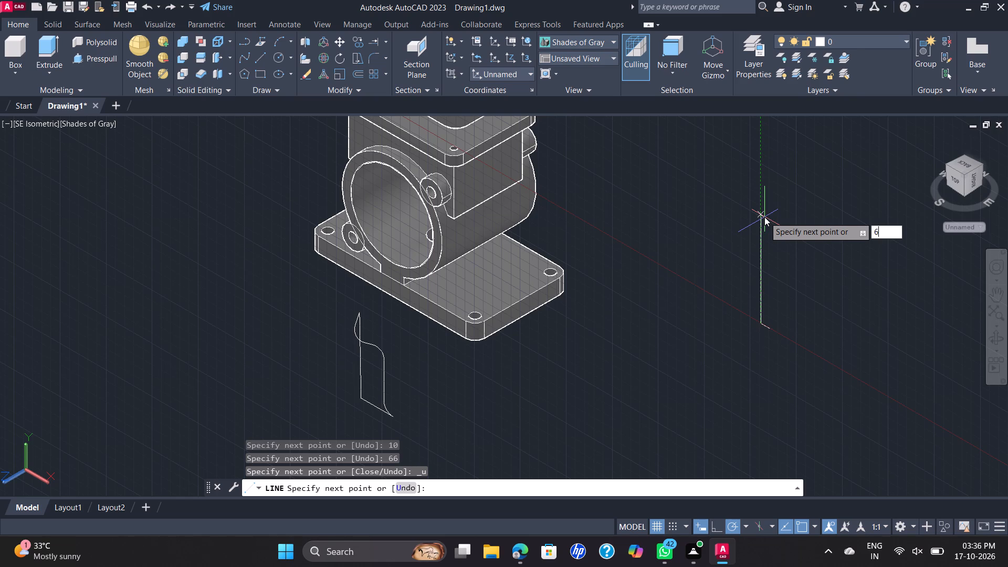
{"action": "key", "text": "0"}
{"action": "key", "text": "Return"}
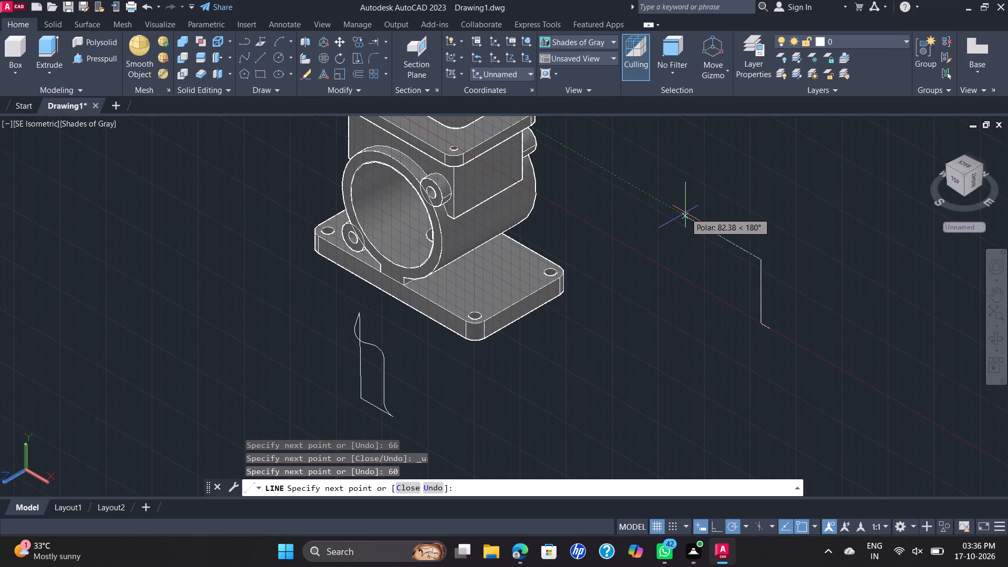
{"action": "type", "text": "10"}
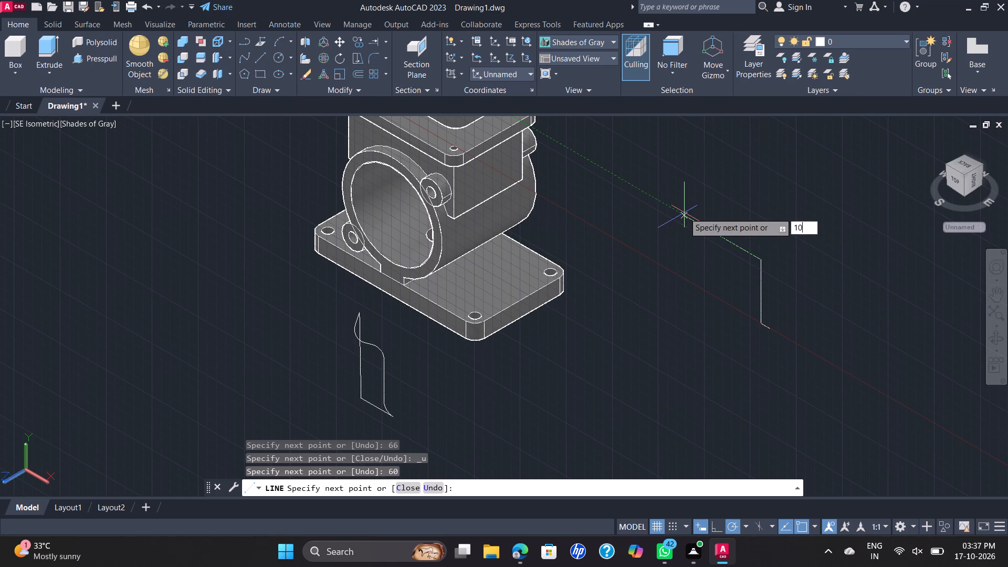
{"action": "key", "text": "Return"}
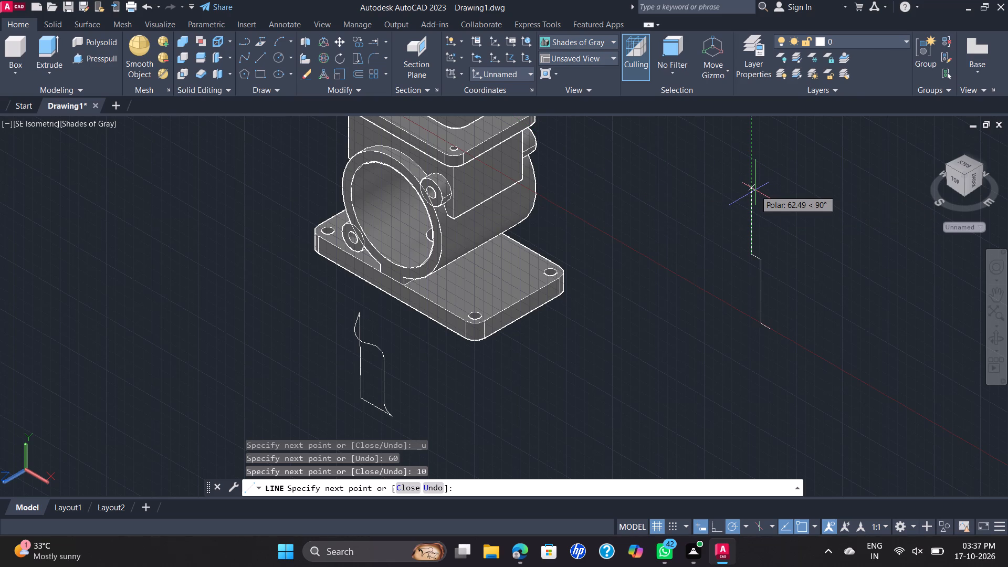
{"action": "type", "text": "10"}
{"action": "key", "text": "Return"}
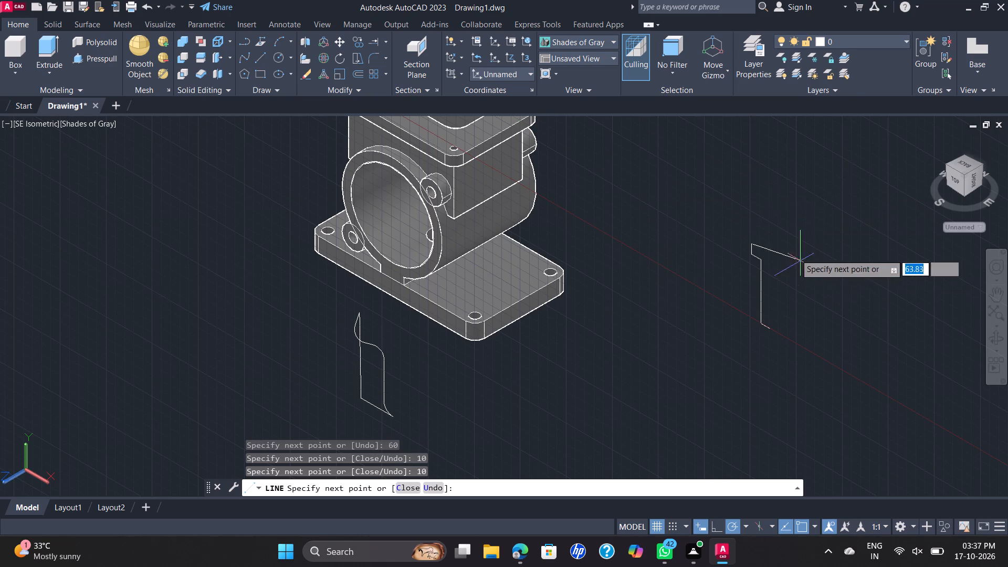
{"action": "key", "text": "Escape"}
Fillet the bottom corner of the new rib profile, between the short base segment and the 60-long vertical, with radius 10.
{"action": "scroll", "coordinate": [768, 232], "scroll_direction": "up", "scroll_amount": 2}
{"action": "scroll", "coordinate": [775, 328], "scroll_direction": "up", "scroll_amount": 1}
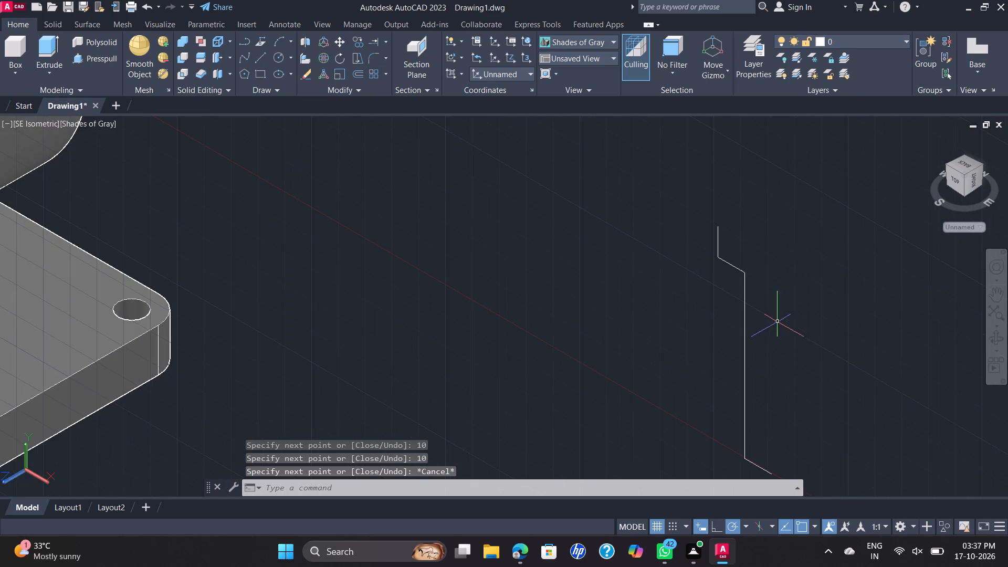
{"action": "middle_click_drag", "start_coordinate": [775, 311], "coordinate": [724, 216]}
{"action": "scroll", "coordinate": [723, 217], "scroll_direction": "down", "scroll_amount": 2}
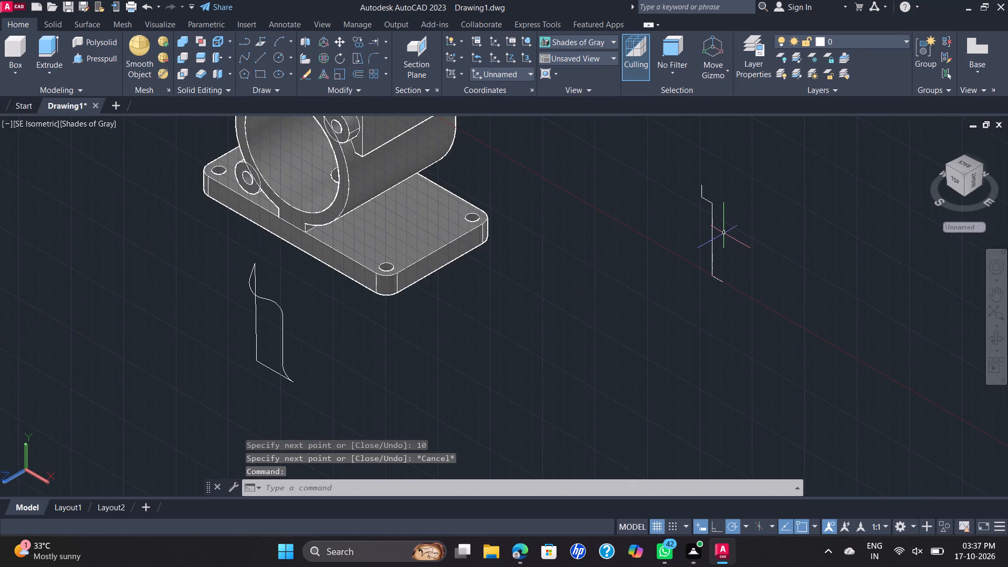
{"action": "scroll", "coordinate": [726, 234], "scroll_direction": "up", "scroll_amount": 1}
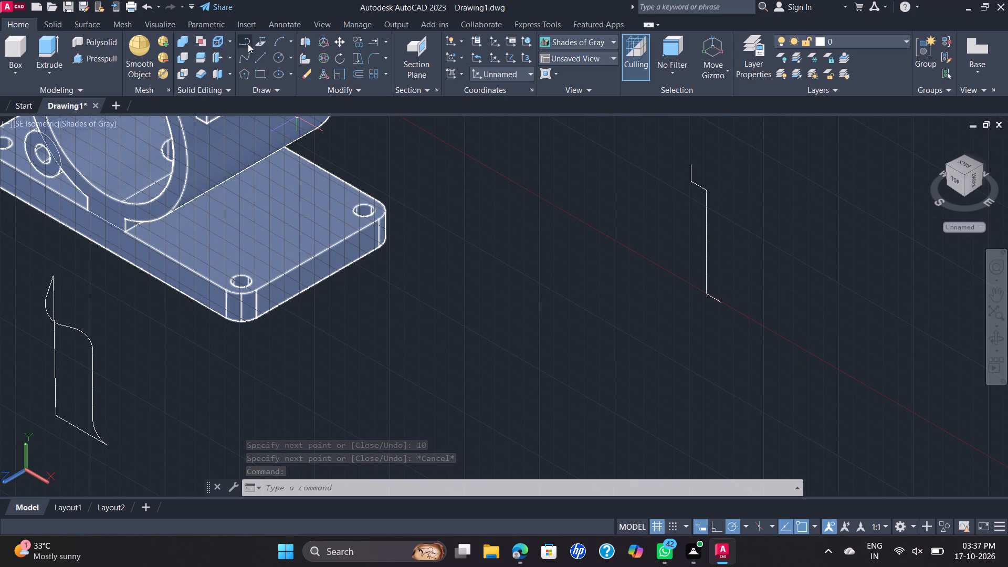
{"action": "left_click", "coordinate": [371, 53]}
{"action": "scroll", "coordinate": [742, 270], "scroll_direction": "up", "scroll_amount": 1}
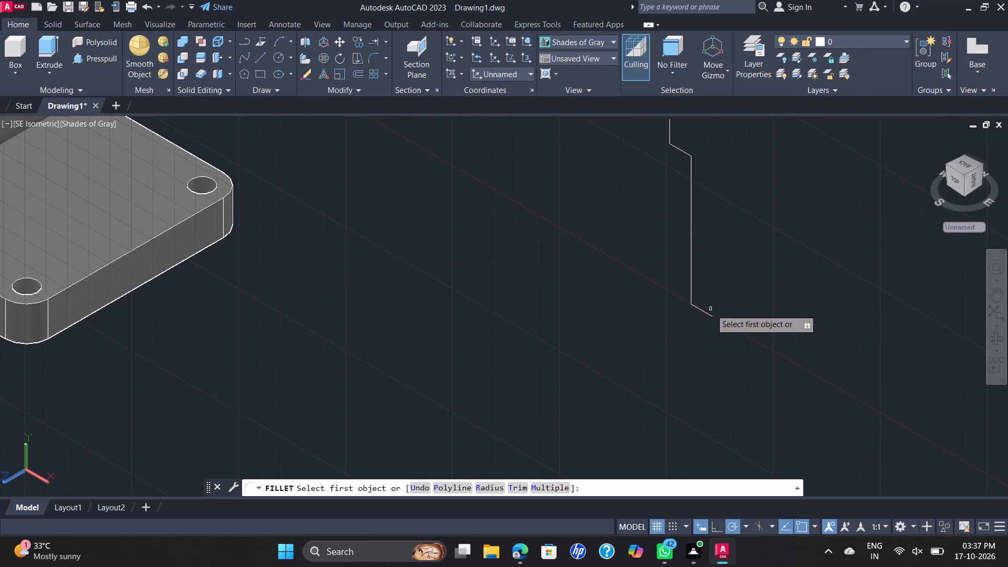
{"action": "left_click", "coordinate": [697, 308]}
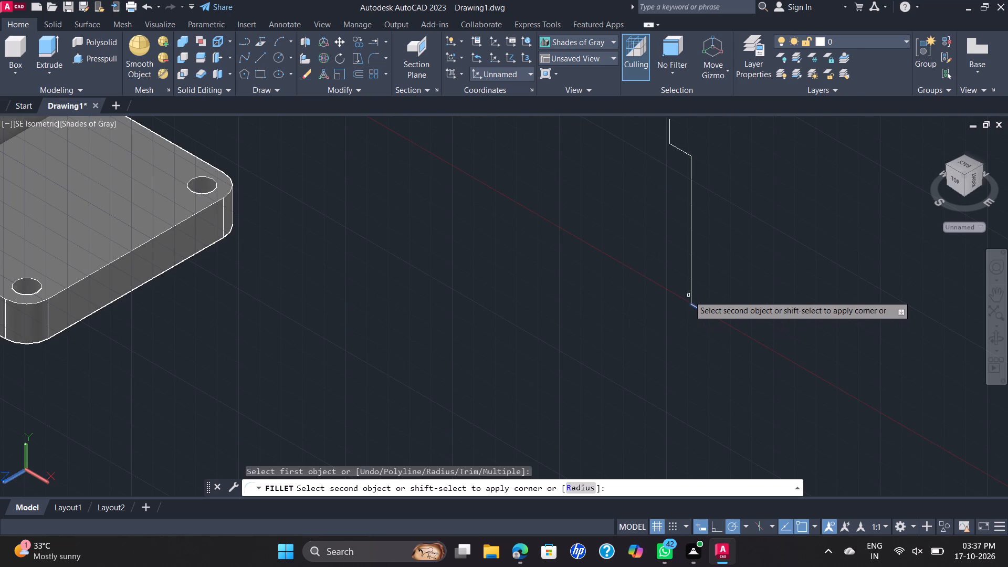
{"action": "left_click", "coordinate": [692, 294]}
Fillet the two upper corners of the new rib profile, on both ends of the short upper offset segment, with radius 10.
{"action": "middle_click_drag", "start_coordinate": [721, 207], "coordinate": [729, 282]}
{"action": "scroll", "coordinate": [721, 207], "scroll_direction": "down", "scroll_amount": 1}
{"action": "key", "text": "space"}
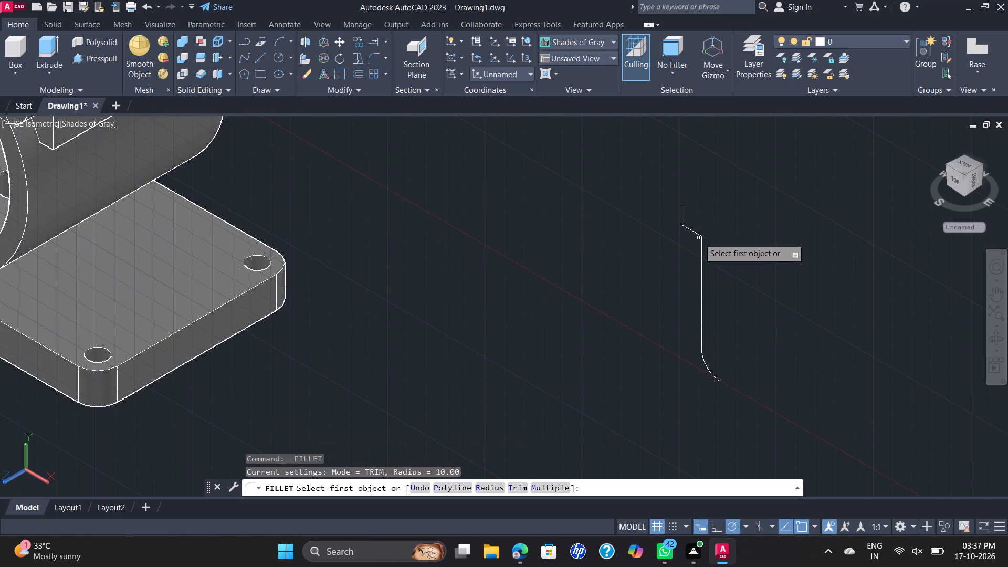
{"action": "left_click", "coordinate": [702, 251]}
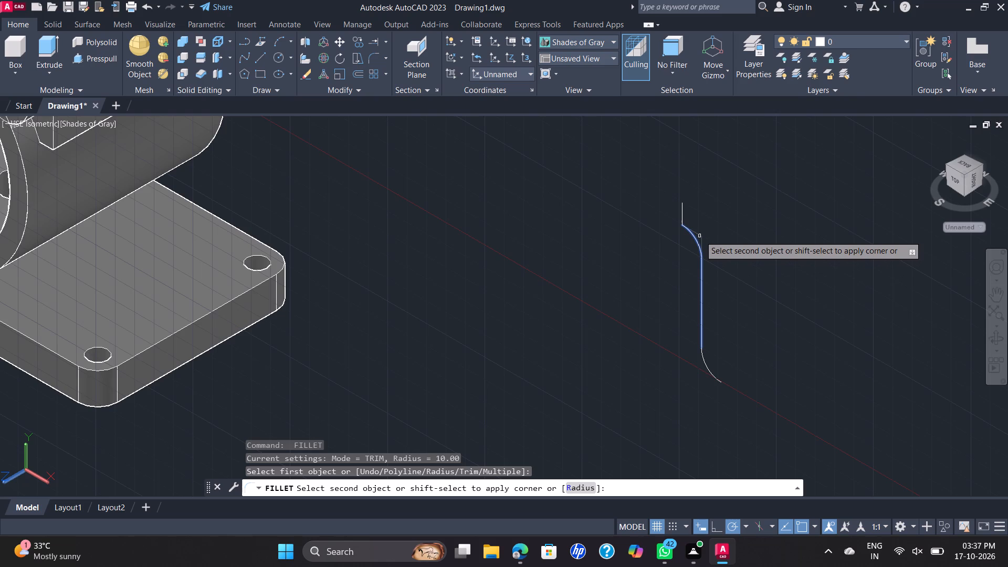
{"action": "left_click", "coordinate": [699, 234]}
{"action": "key", "text": "space"}
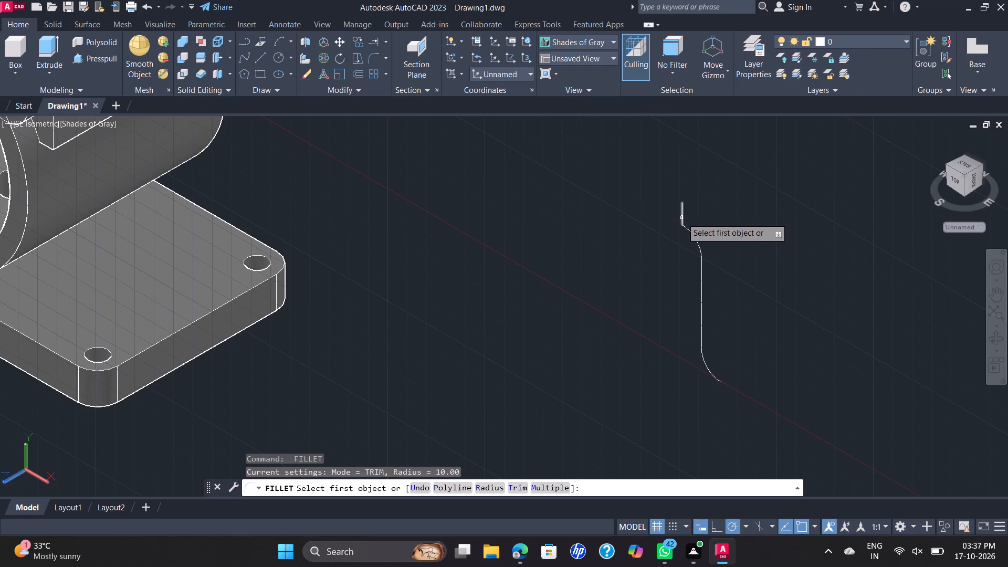
{"action": "scroll", "coordinate": [686, 227], "scroll_direction": "up", "scroll_amount": 2}
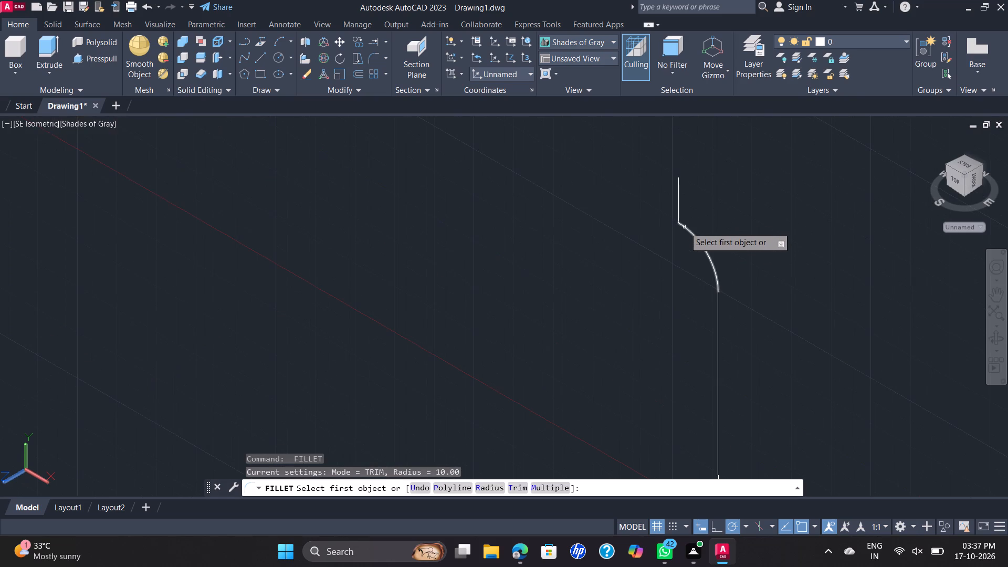
{"action": "left_click", "coordinate": [685, 227]}
{"action": "left_click", "coordinate": [679, 211]}
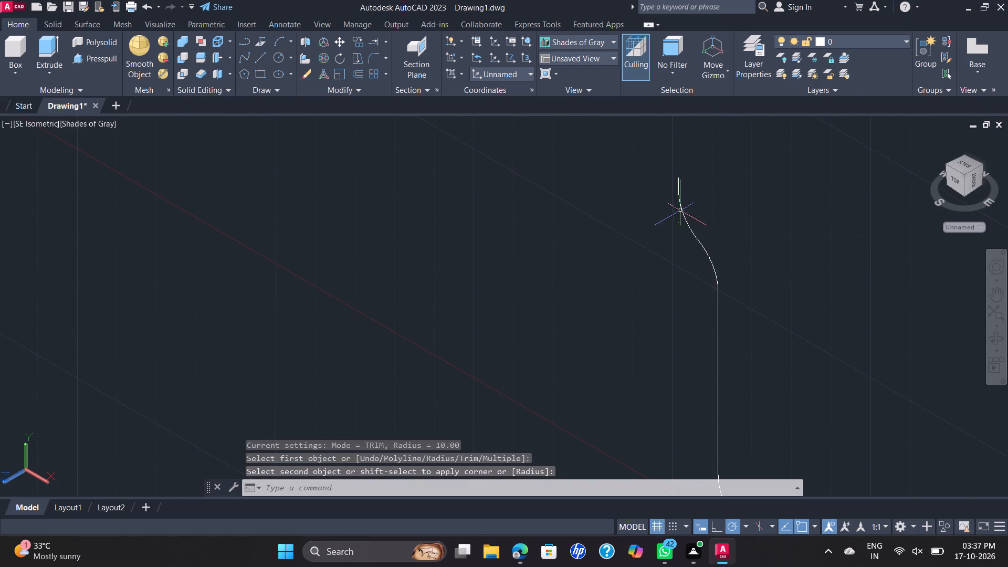
Undo the radius 10 fillets on the new rib profile back to its straight segments.
{"action": "scroll", "coordinate": [736, 182], "scroll_direction": "down", "scroll_amount": 2}
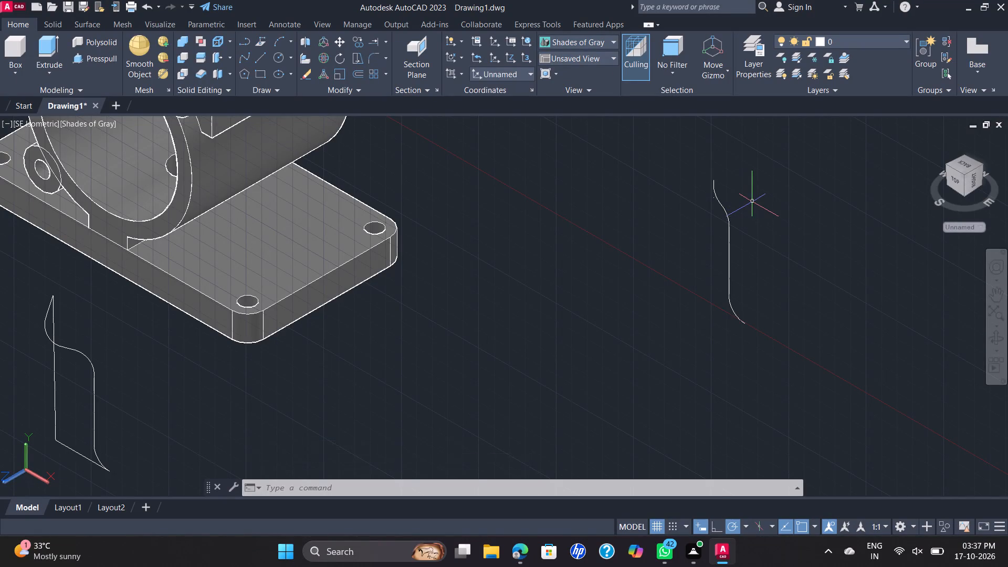
{"action": "key", "text": "ctrl+z"}
{"action": "key", "text": "ctrl+z"}
{"action": "key", "text": "ctrl+z"}
{"action": "key", "text": "ctrl+z"}
{"action": "key", "text": "ctrl+z"}
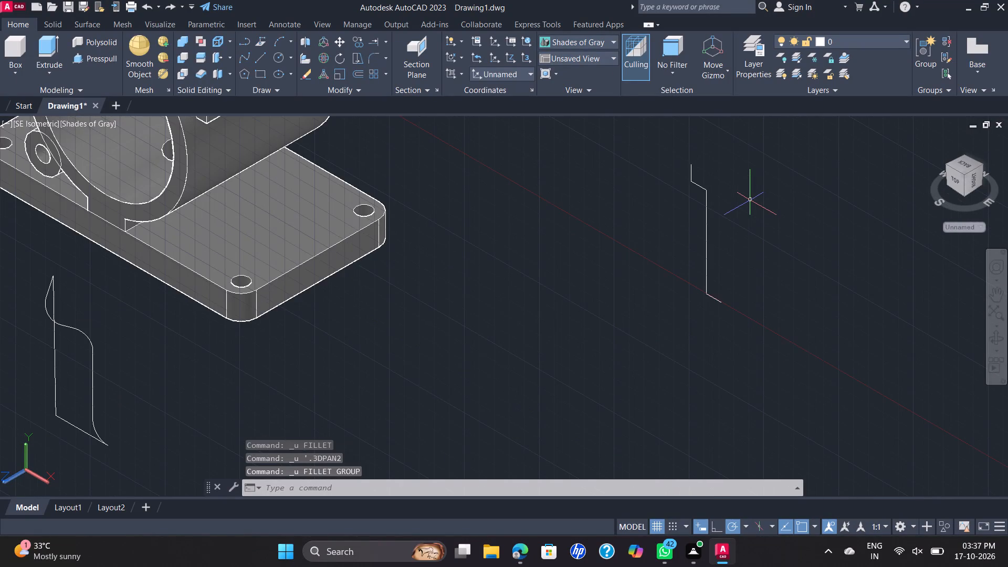
{"action": "key", "text": "ctrl+z"}
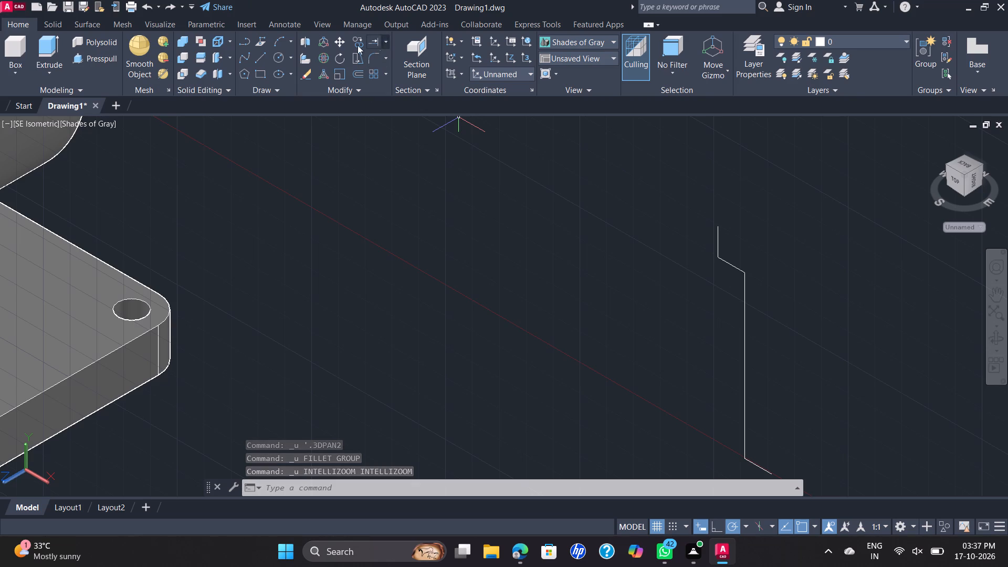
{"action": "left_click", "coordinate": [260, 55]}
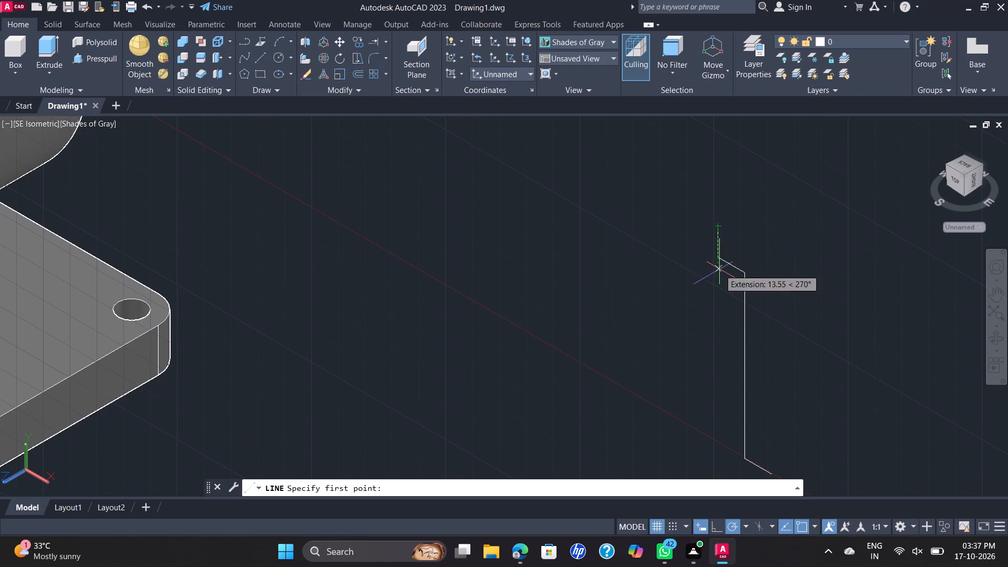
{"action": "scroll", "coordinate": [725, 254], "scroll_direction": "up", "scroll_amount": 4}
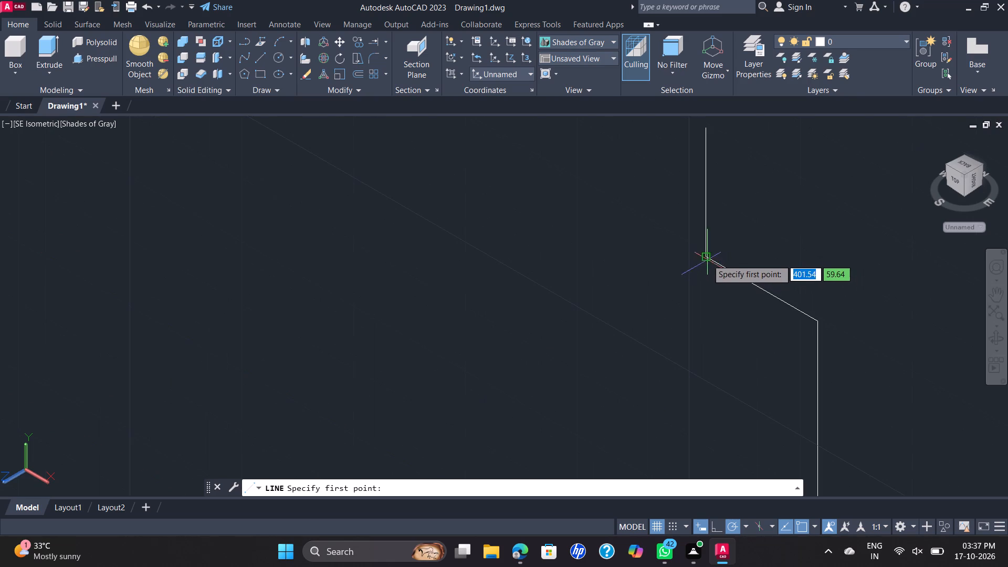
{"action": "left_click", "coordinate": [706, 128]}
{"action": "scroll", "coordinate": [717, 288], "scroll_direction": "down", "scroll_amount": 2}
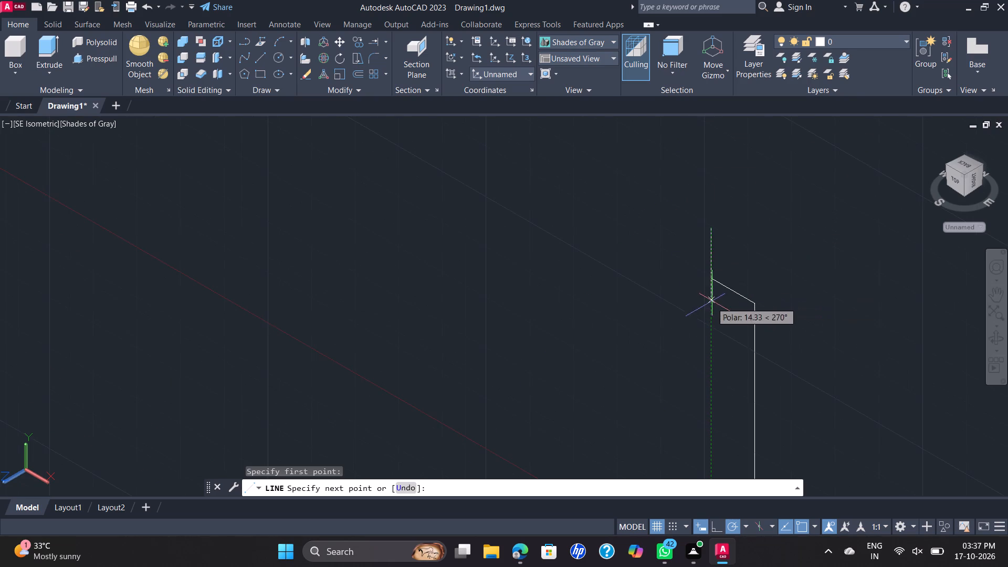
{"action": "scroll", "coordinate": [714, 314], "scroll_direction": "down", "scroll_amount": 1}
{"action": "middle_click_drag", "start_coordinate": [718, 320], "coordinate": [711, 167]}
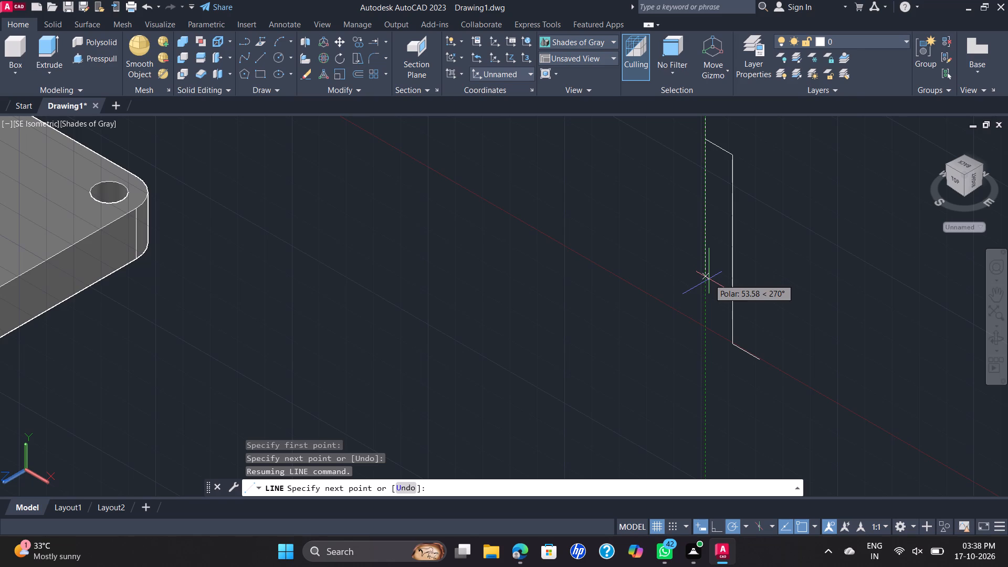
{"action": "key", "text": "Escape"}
Delete the short vertical segment at the top of the new rib profile.
{"action": "left_click", "coordinate": [707, 127]}
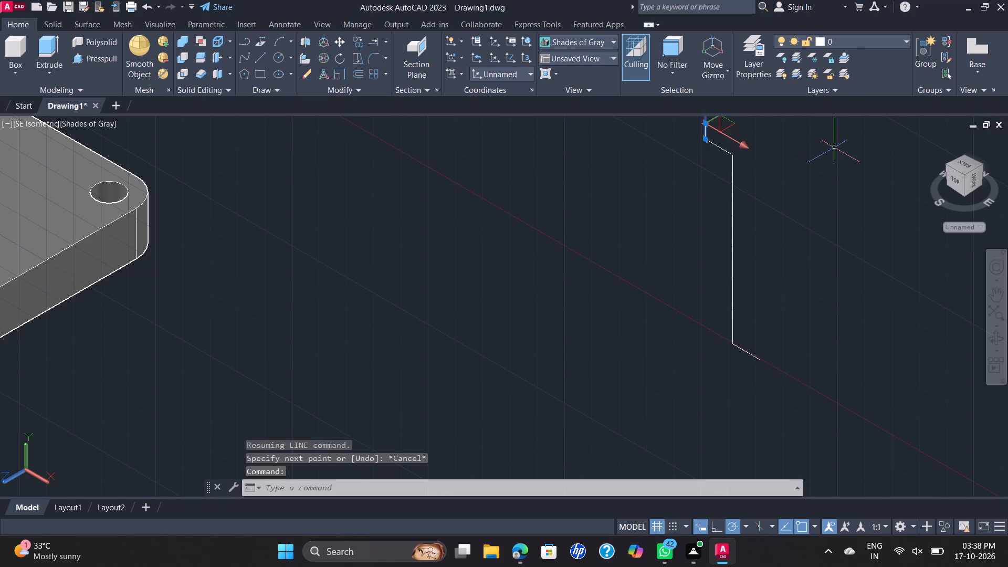
{"action": "key", "text": "Delete"}
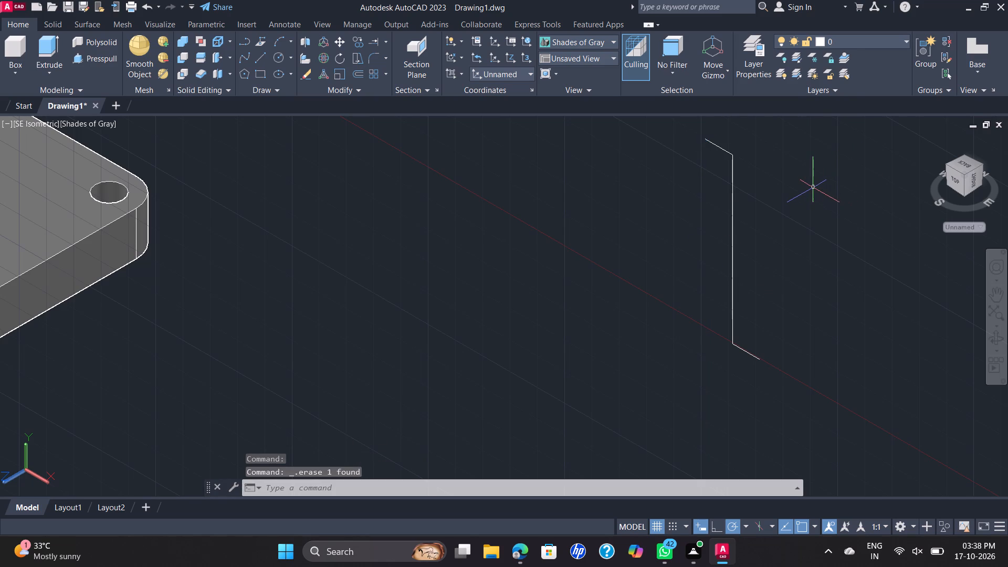
Draw a 60-long vertical line down from the free end of the upper offset segment and connect it to the outer vertical's bottom corner.
{"action": "key", "text": "l"}
{"action": "key", "text": "Return"}
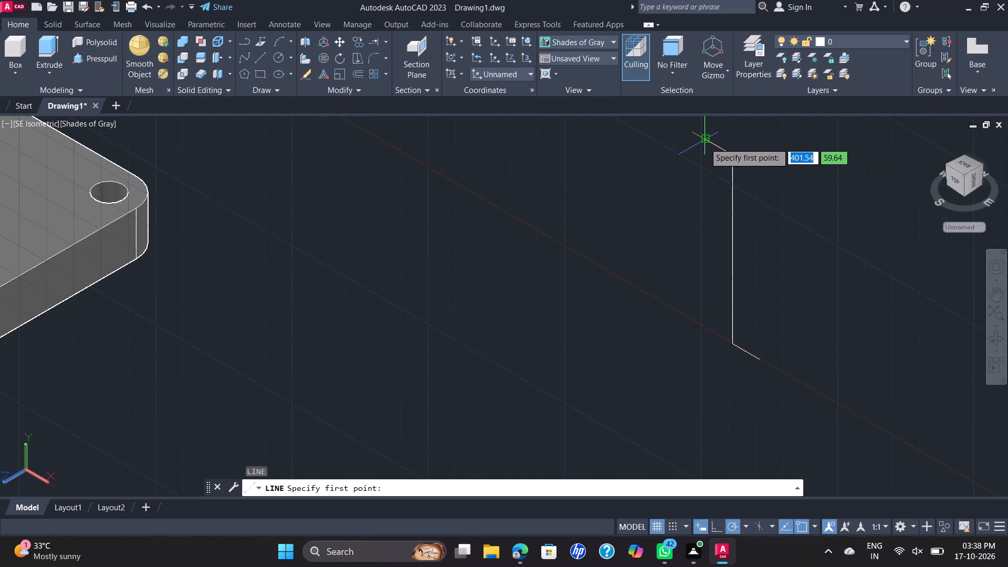
{"action": "scroll", "coordinate": [705, 143], "scroll_direction": "up", "scroll_amount": 2}
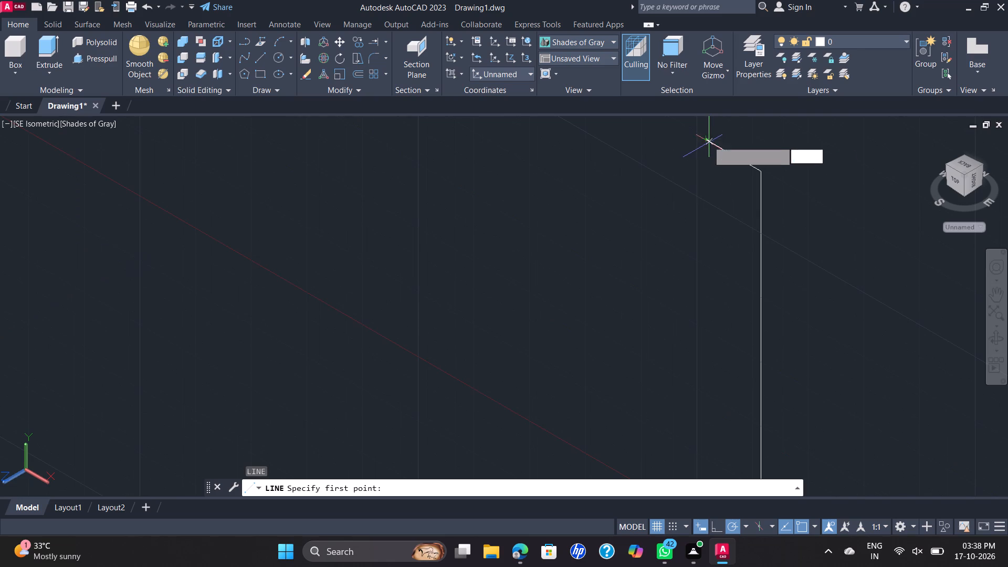
{"action": "left_click", "coordinate": [704, 138]}
{"action": "scroll", "coordinate": [707, 261], "scroll_direction": "down", "scroll_amount": 1}
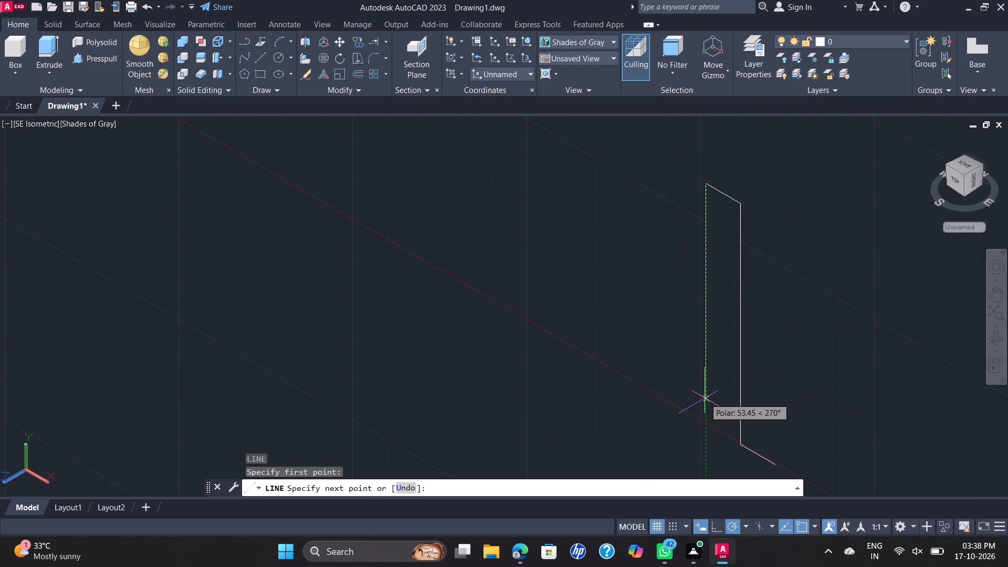
{"action": "type", "text": "60"}
{"action": "key", "text": "Return"}
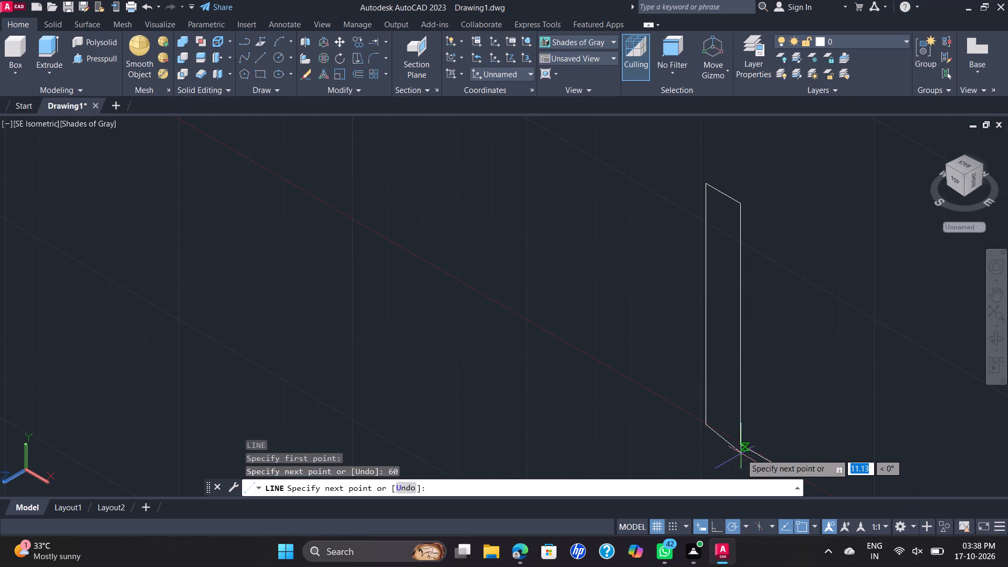
{"action": "scroll", "coordinate": [743, 444], "scroll_direction": "up", "scroll_amount": 1}
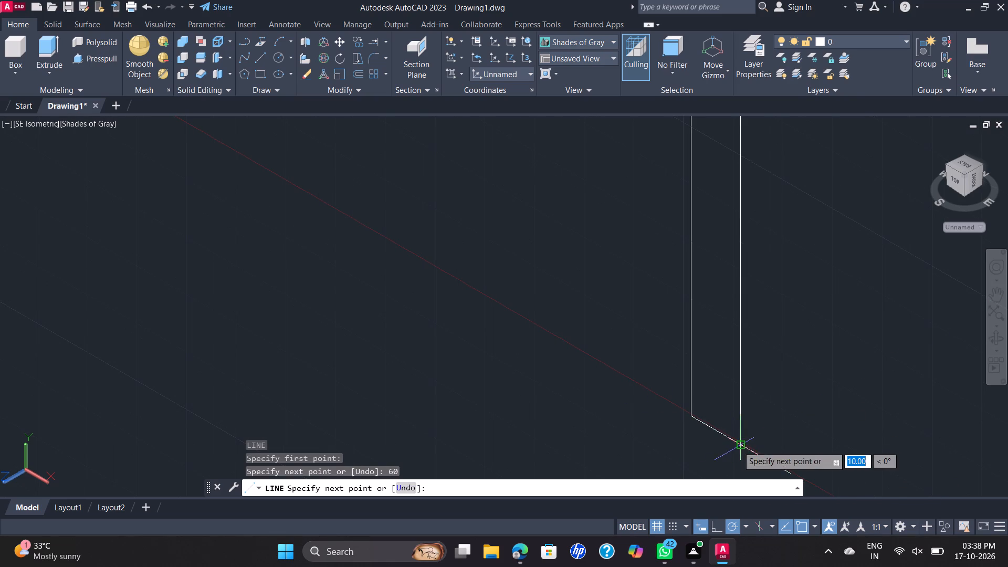
{"action": "scroll", "coordinate": [740, 445], "scroll_direction": "up", "scroll_amount": 2}
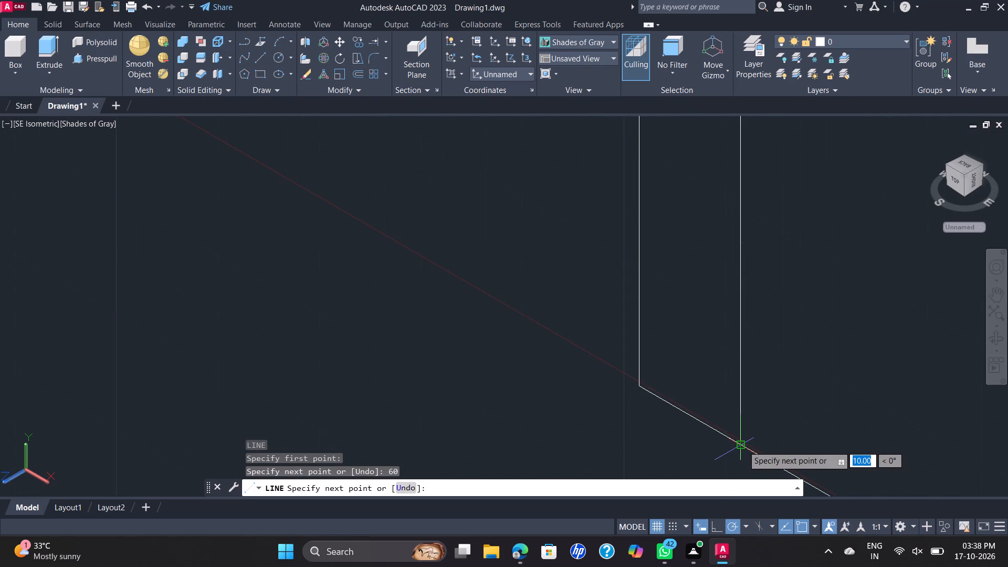
{"action": "scroll", "coordinate": [743, 446], "scroll_direction": "up", "scroll_amount": 1}
{"action": "left_click", "coordinate": [743, 446]}
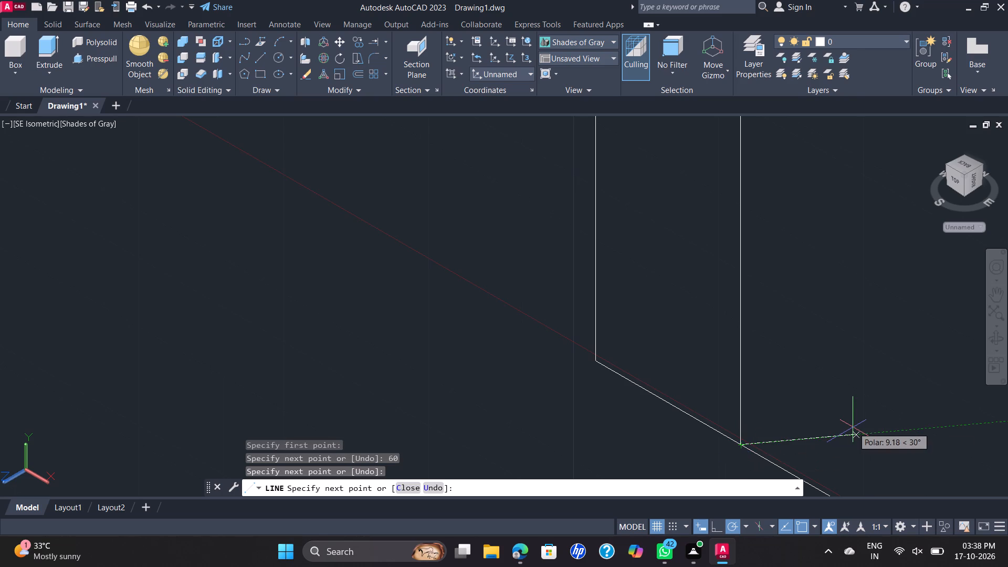
{"action": "scroll", "coordinate": [752, 454], "scroll_direction": "up", "scroll_amount": 3}
{"action": "key", "text": "Escape"}
{"action": "scroll", "coordinate": [743, 426], "scroll_direction": "down", "scroll_amount": 4}
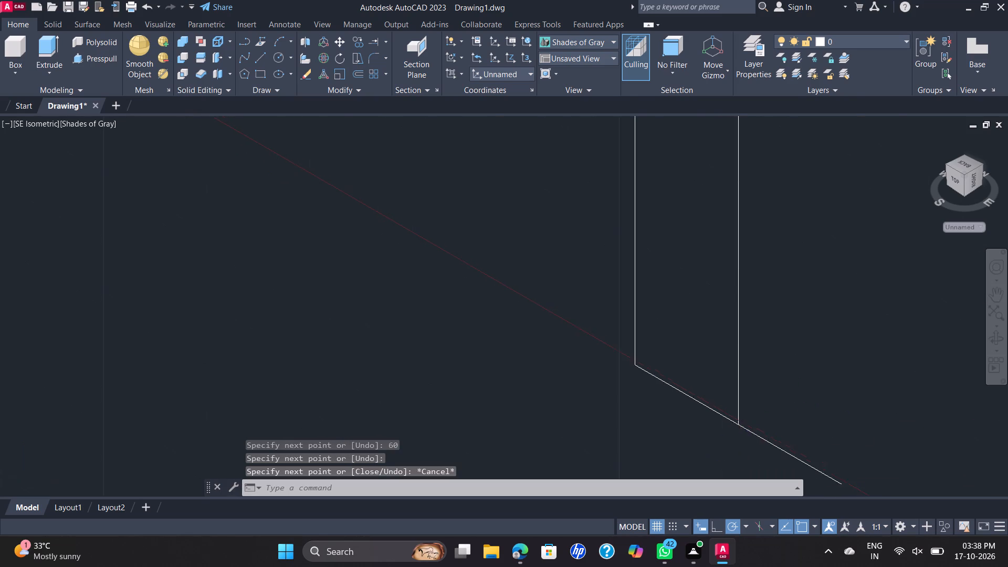
Fillet the bottom and top corners of the rib profile's outer vertical with radius 10, joining it to the base and upper offset segments.
{"action": "scroll", "coordinate": [749, 425], "scroll_direction": "down", "scroll_amount": 1}
{"action": "scroll", "coordinate": [753, 407], "scroll_direction": "up", "scroll_amount": 1}
{"action": "key", "text": "f"}
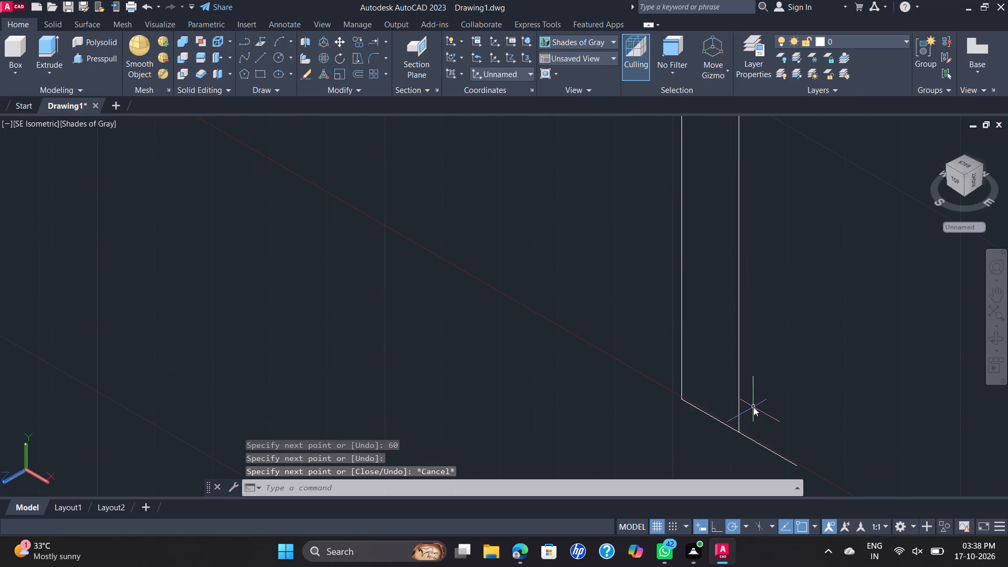
{"action": "key", "text": "Return"}
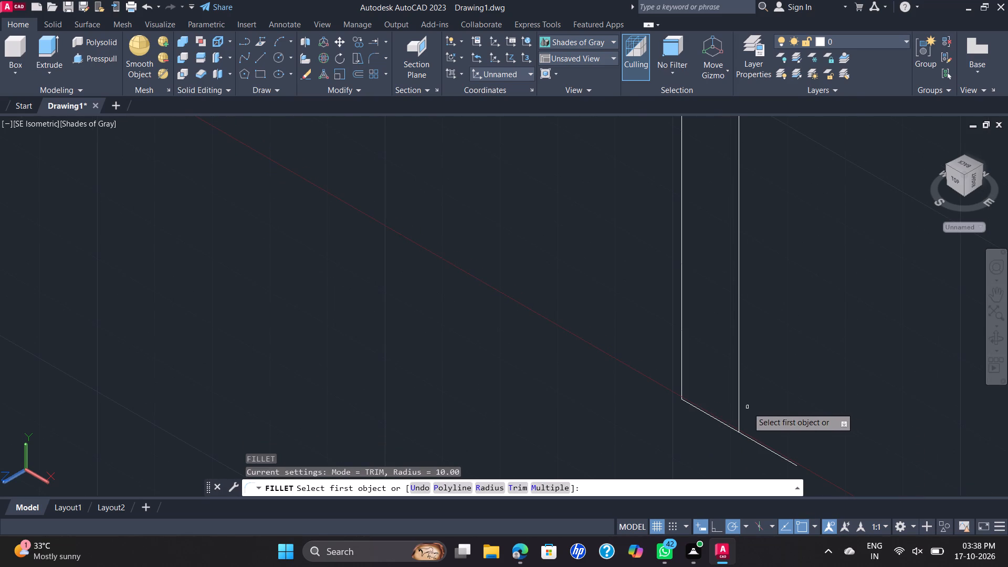
{"action": "left_click", "coordinate": [763, 448]}
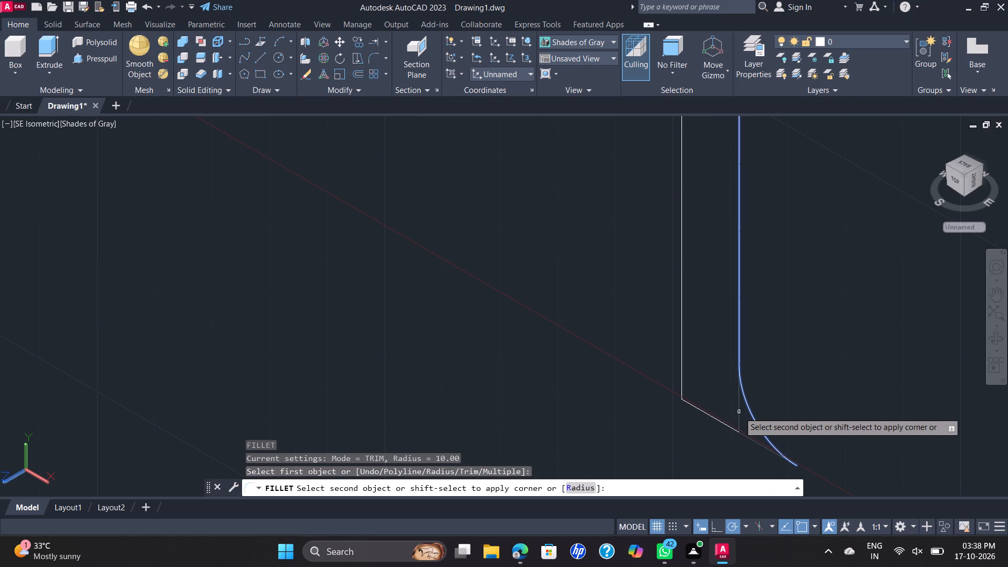
{"action": "left_click", "coordinate": [739, 412]}
{"action": "scroll", "coordinate": [747, 370], "scroll_direction": "down", "scroll_amount": 2}
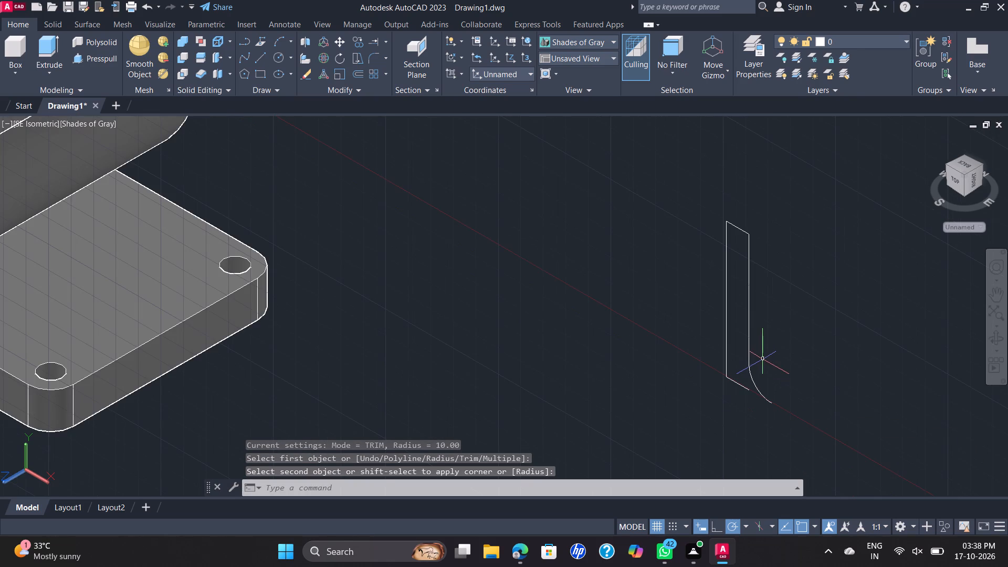
{"action": "key", "text": "space"}
{"action": "left_click", "coordinate": [750, 249]}
{"action": "left_click", "coordinate": [743, 233]}
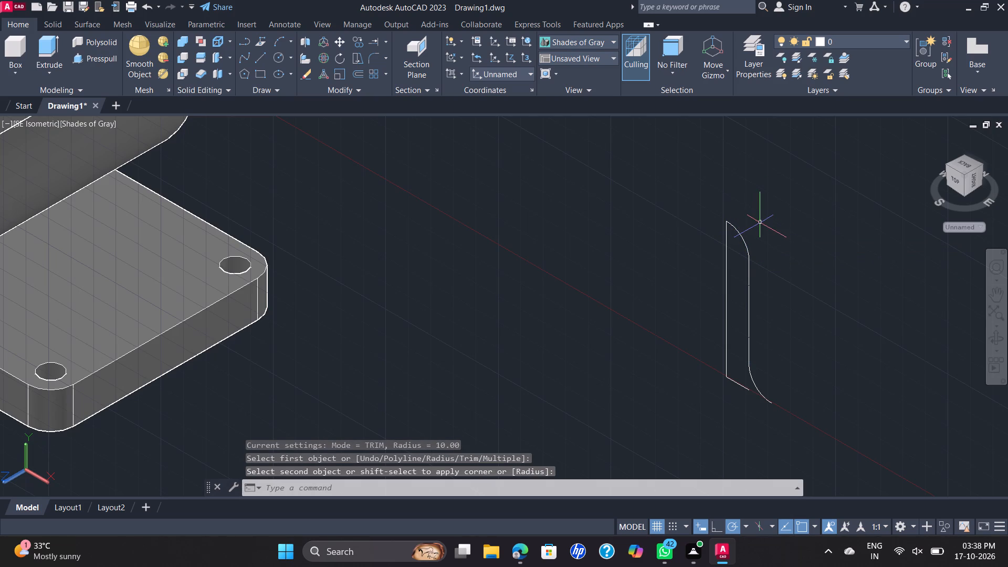
Draw a 10-long vertical line upward from the upper end of the top fillet arc.
{"action": "key", "text": "l"}
{"action": "key", "text": "Return"}
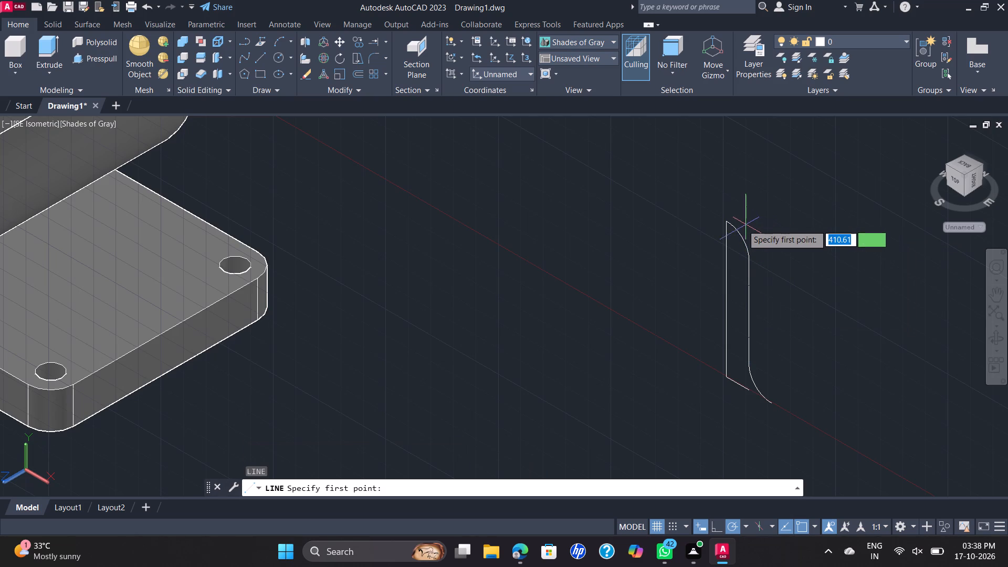
{"action": "left_click", "coordinate": [728, 223]}
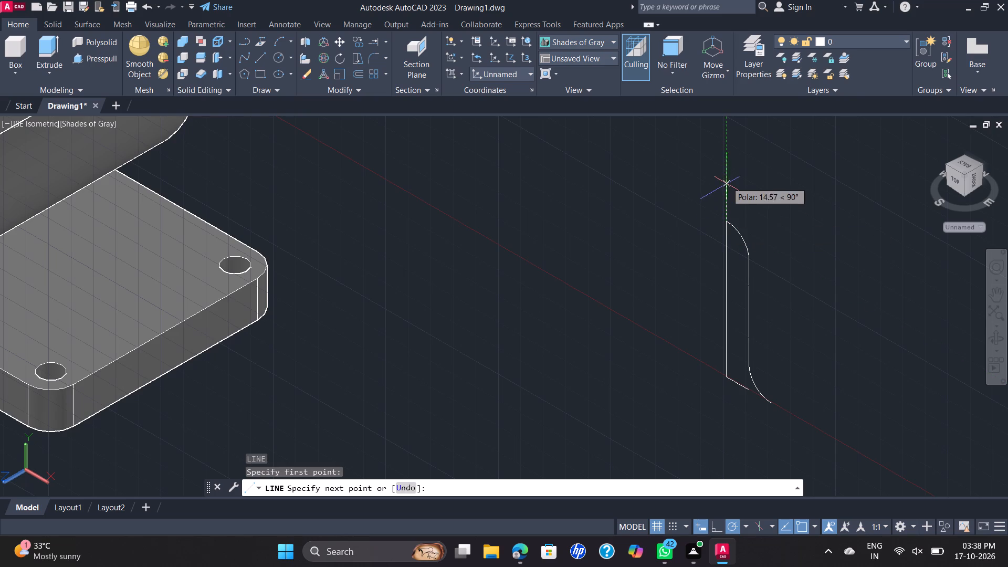
{"action": "type", "text": "10"}
{"action": "key", "text": "Return"}
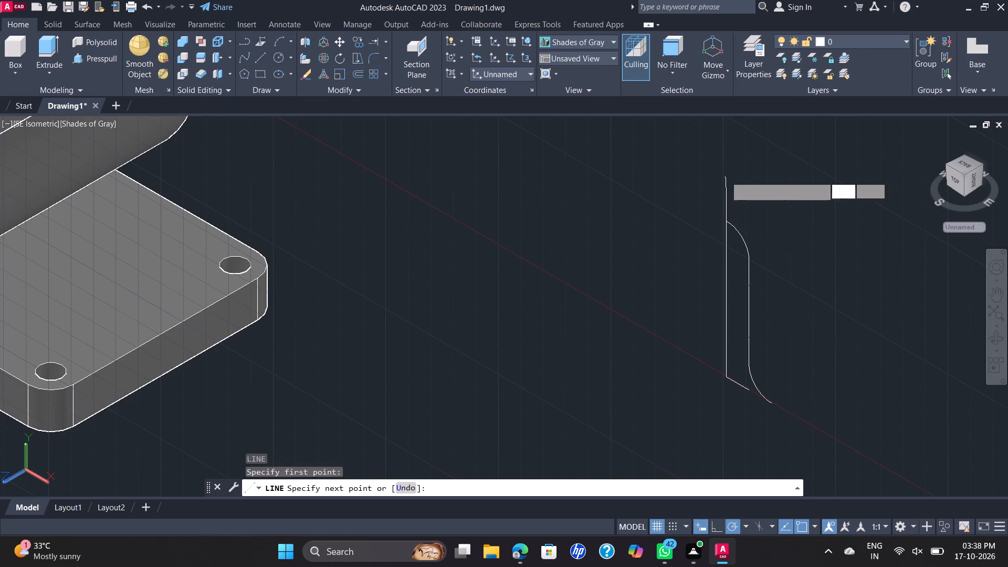
{"action": "key", "text": "Escape"}
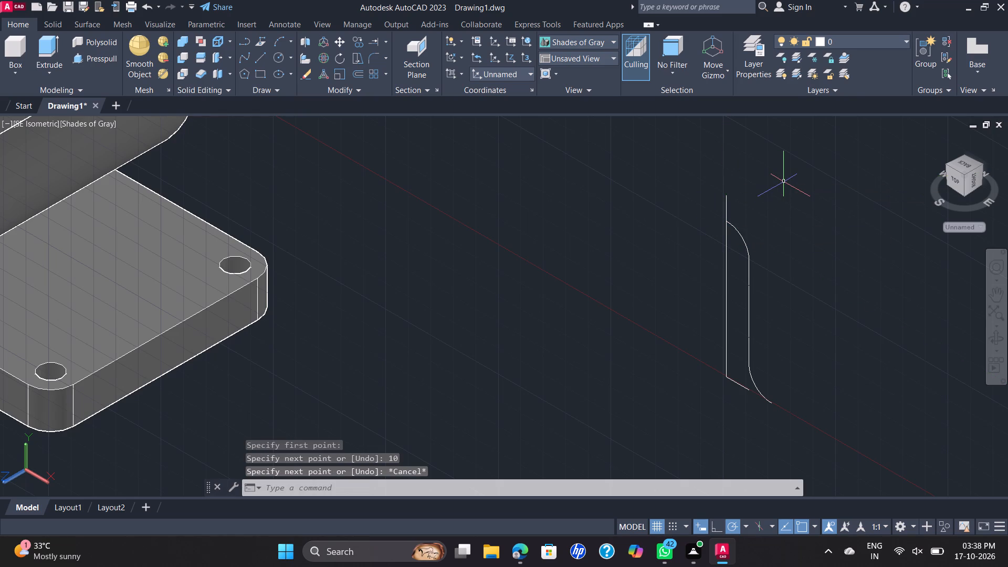
Fillet the corner between the top curve and the new 10-long vertical with radius 10.
{"action": "key", "text": "f"}
{"action": "key", "text": "Return"}
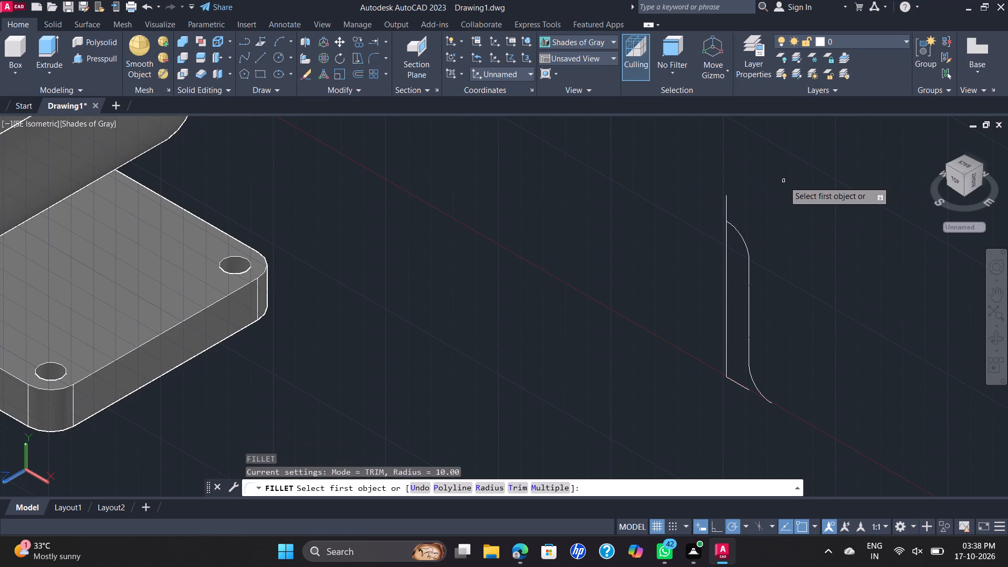
{"action": "left_click", "coordinate": [740, 231]}
{"action": "left_click", "coordinate": [727, 214]}
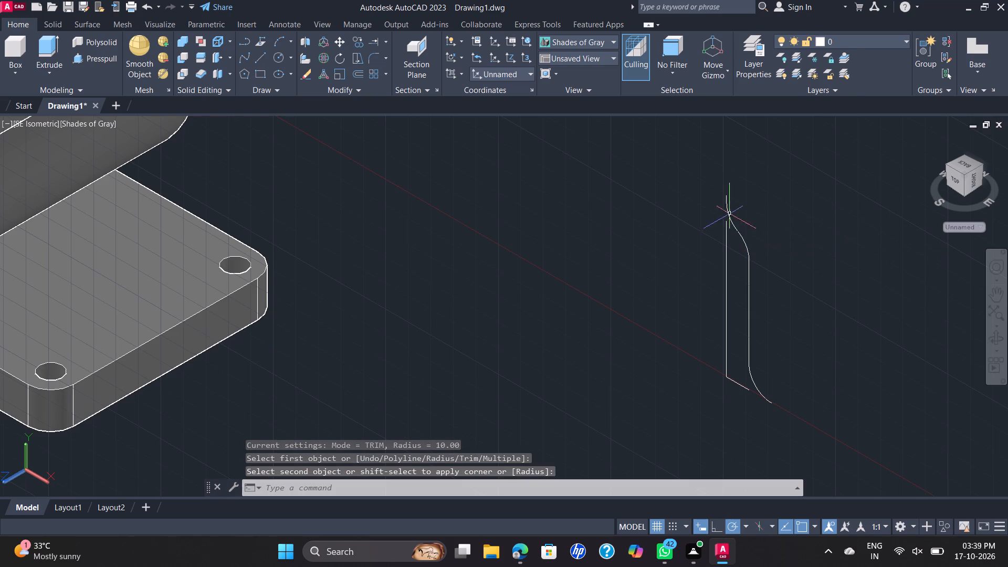
{"action": "scroll", "coordinate": [786, 211], "scroll_direction": "up", "scroll_amount": 1}
{"action": "key", "text": "Escape"}
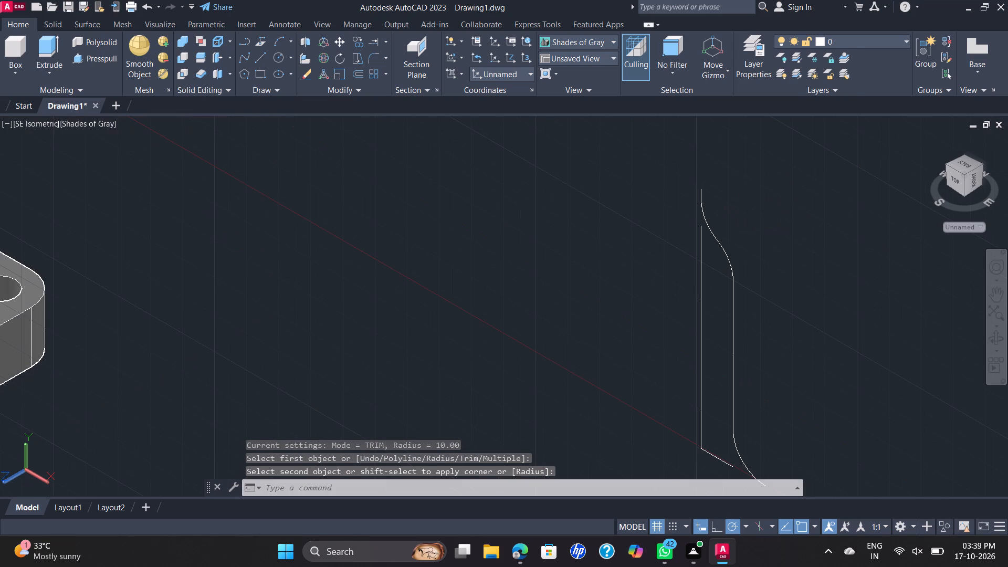
Extend the rib profile's inner vertical up to the top curve and its base segment out to the bottom fillet arc.
{"action": "scroll", "coordinate": [786, 211], "scroll_direction": "down", "scroll_amount": 2}
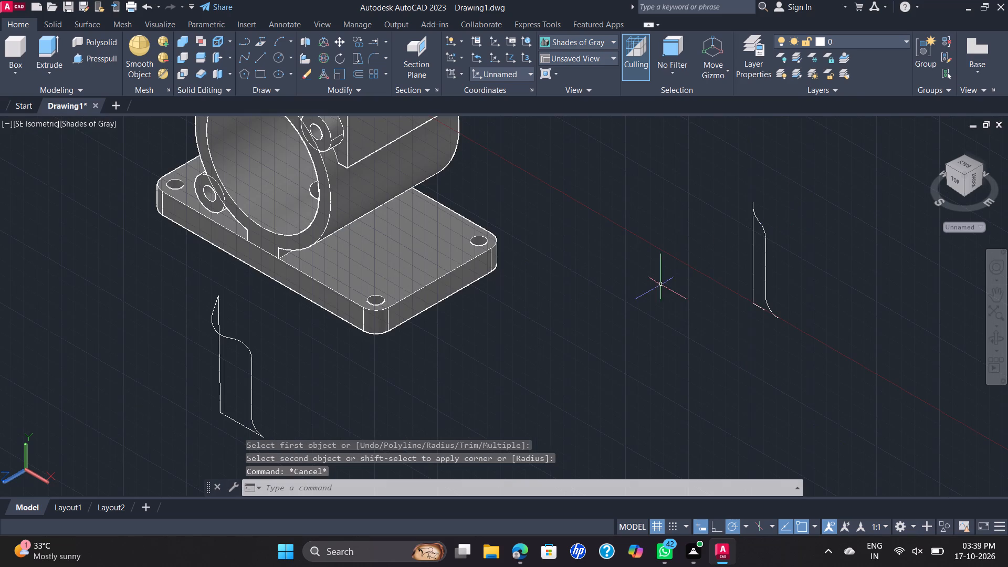
{"action": "scroll", "coordinate": [702, 261], "scroll_direction": "up", "scroll_amount": 1}
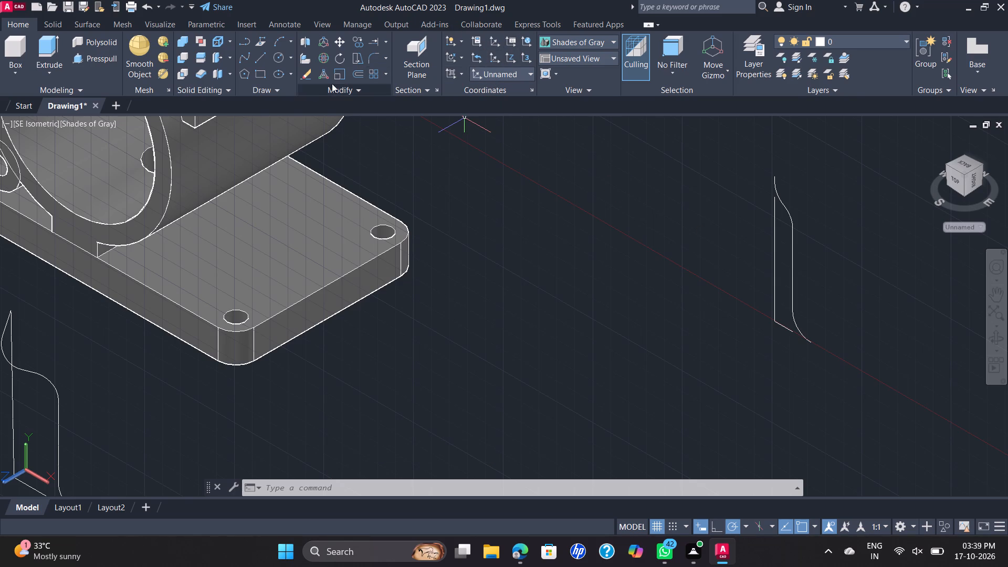
{"action": "left_click", "coordinate": [374, 44]}
{"action": "scroll", "coordinate": [773, 199], "scroll_direction": "up", "scroll_amount": 2}
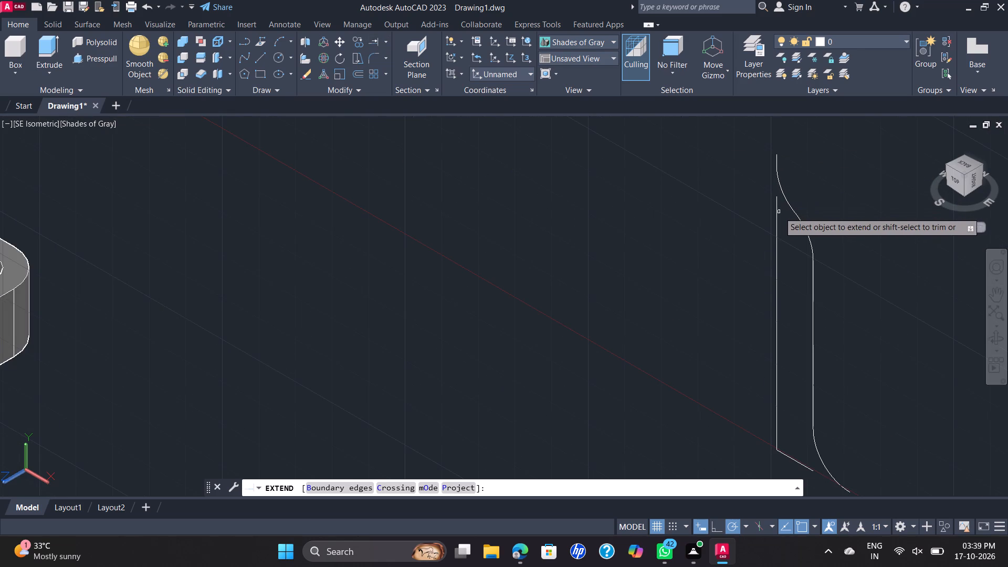
{"action": "scroll", "coordinate": [776, 212], "scroll_direction": "up", "scroll_amount": 2}
{"action": "left_click", "coordinate": [775, 212]}
{"action": "scroll", "coordinate": [775, 212], "scroll_direction": "down", "scroll_amount": 2}
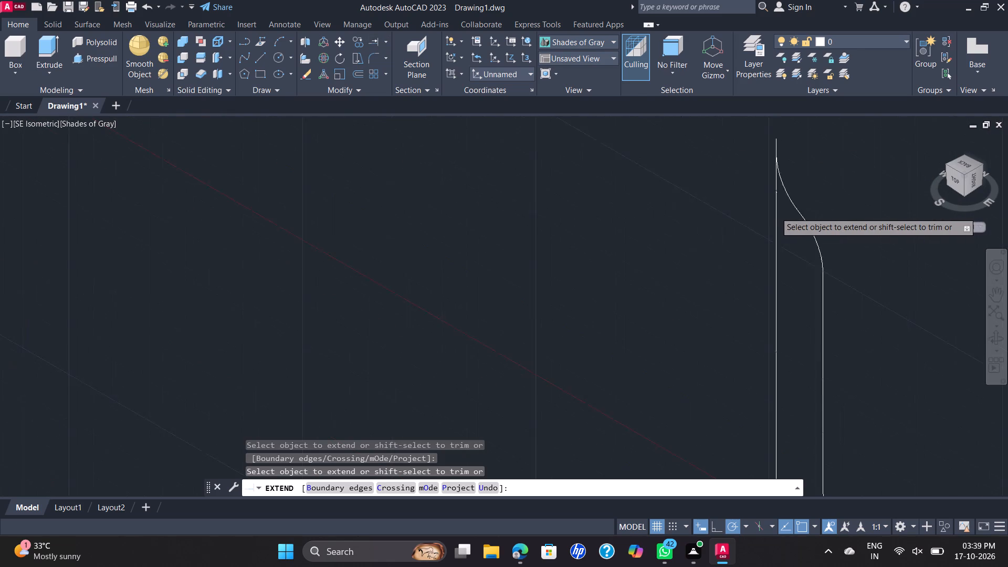
{"action": "middle_click_drag", "start_coordinate": [794, 272], "coordinate": [766, 222]}
{"action": "scroll", "coordinate": [771, 351], "scroll_direction": "up", "scroll_amount": 3}
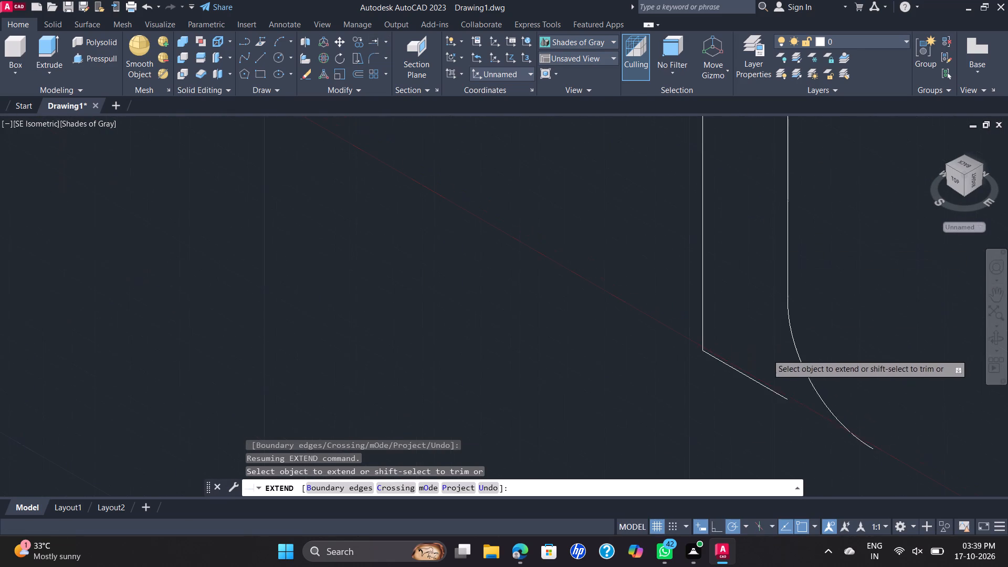
{"action": "left_click", "coordinate": [774, 391]}
{"action": "scroll", "coordinate": [771, 385], "scroll_direction": "down", "scroll_amount": 3}
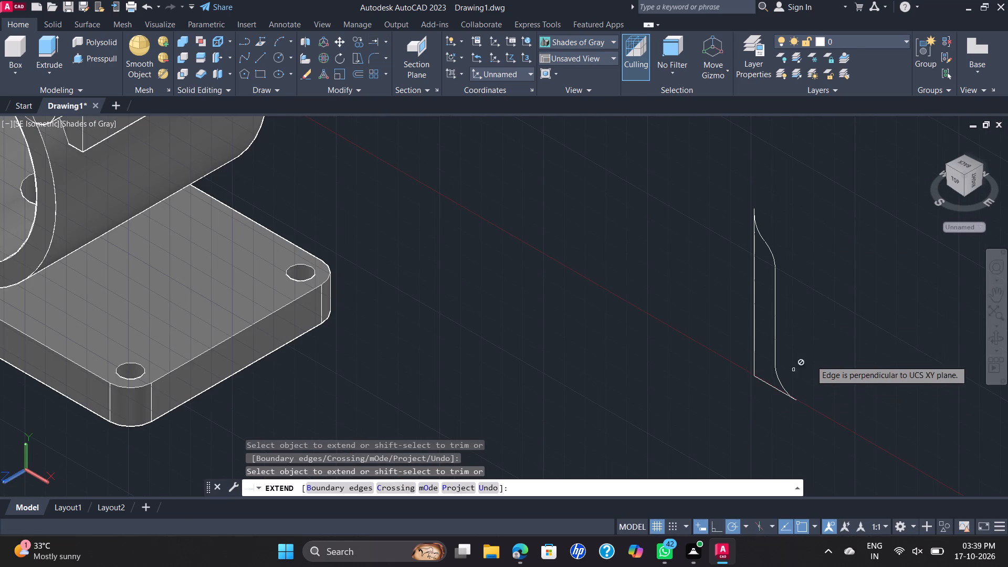
{"action": "key", "text": "Escape"}
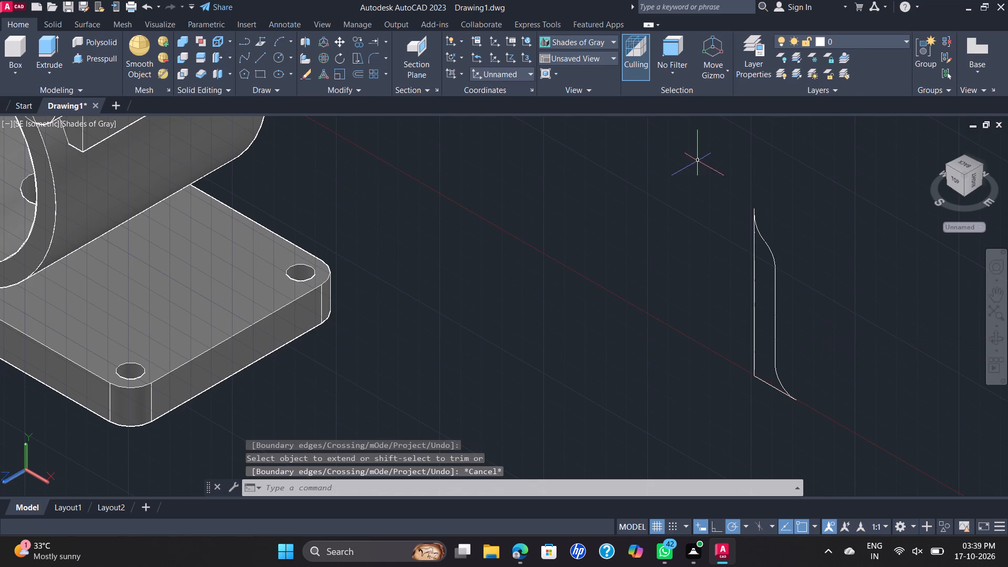
Join all the lines and arcs of the redrawn rib profile into one polyline.
{"action": "left_click", "coordinate": [683, 155]}
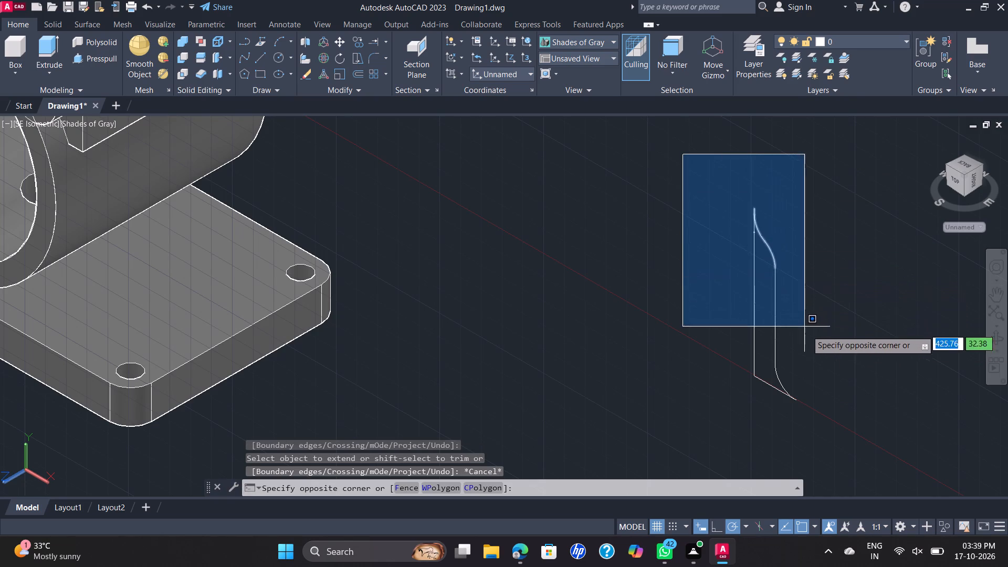
{"action": "left_click", "coordinate": [891, 419]}
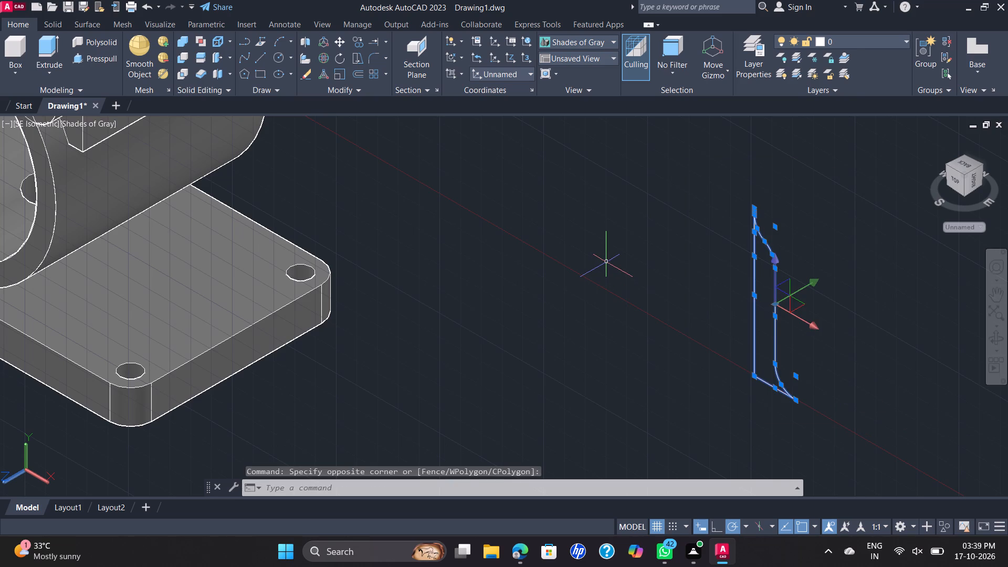
{"action": "key", "text": "j"}
{"action": "key", "text": "Return"}
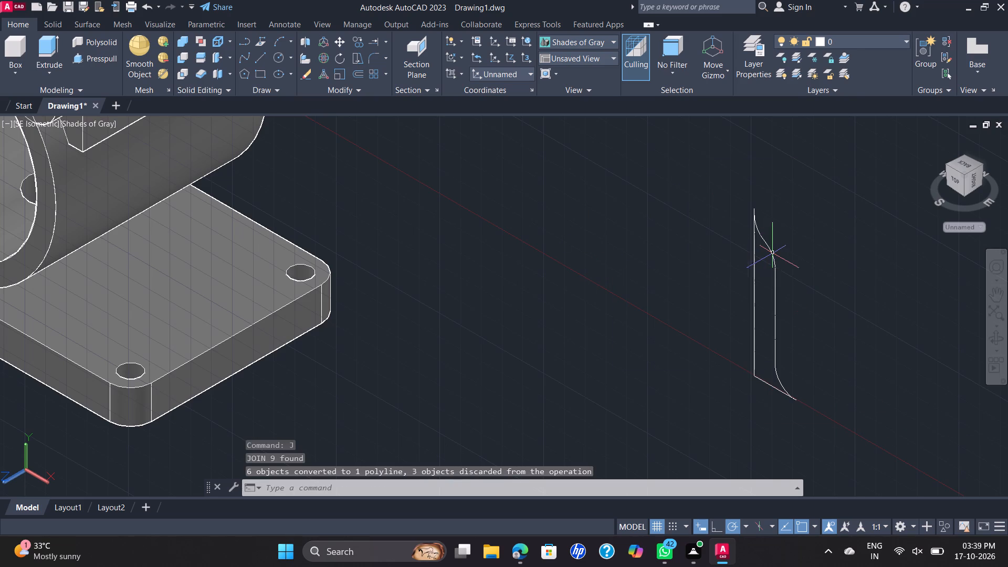
Delete the leftover short vertical line sticking up above the rib profile's top corner.
{"action": "scroll", "coordinate": [762, 225], "scroll_direction": "up", "scroll_amount": 1}
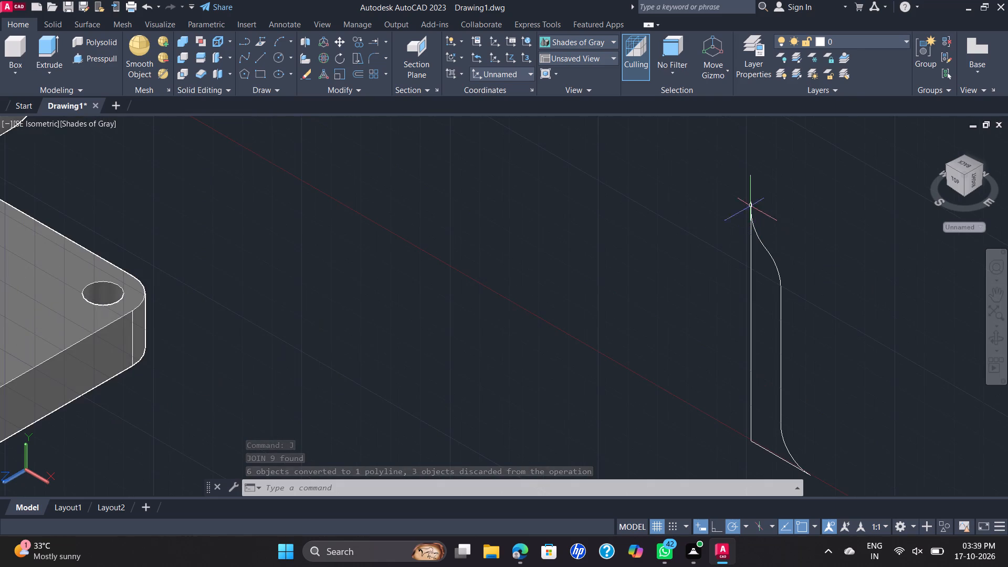
{"action": "scroll", "coordinate": [745, 195], "scroll_direction": "up", "scroll_amount": 2}
{"action": "left_click", "coordinate": [752, 213]}
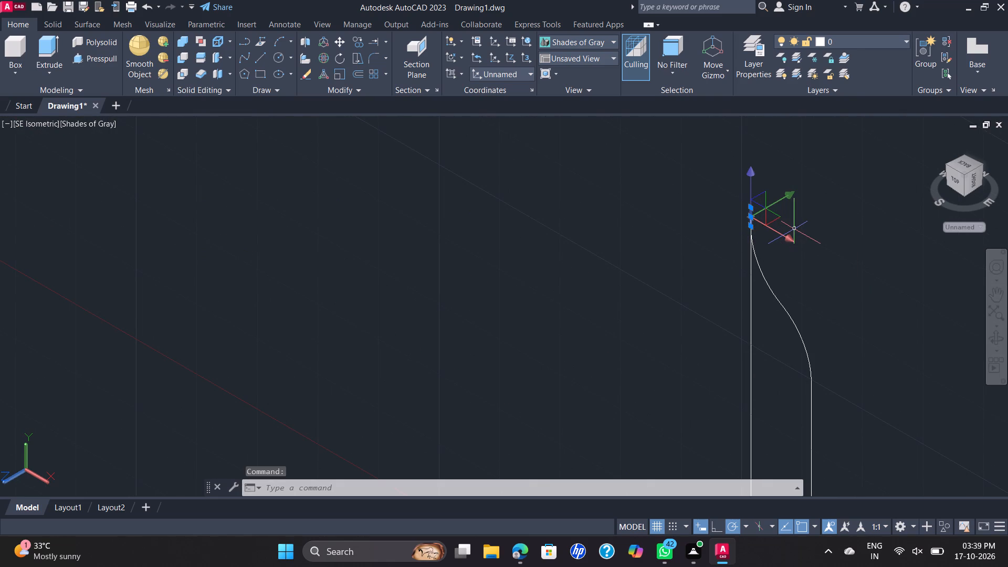
{"action": "key", "text": "Delete"}
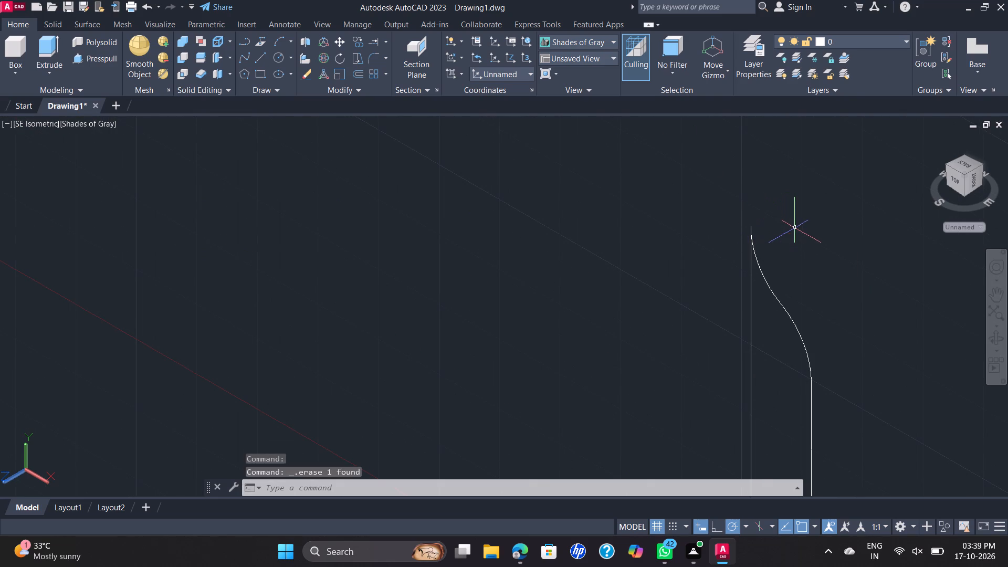
{"action": "scroll", "coordinate": [720, 150], "scroll_direction": "up", "scroll_amount": 1}
{"action": "scroll", "coordinate": [834, 300], "scroll_direction": "up", "scroll_amount": 3}
{"action": "scroll", "coordinate": [640, 186], "scroll_direction": "up", "scroll_amount": 2}
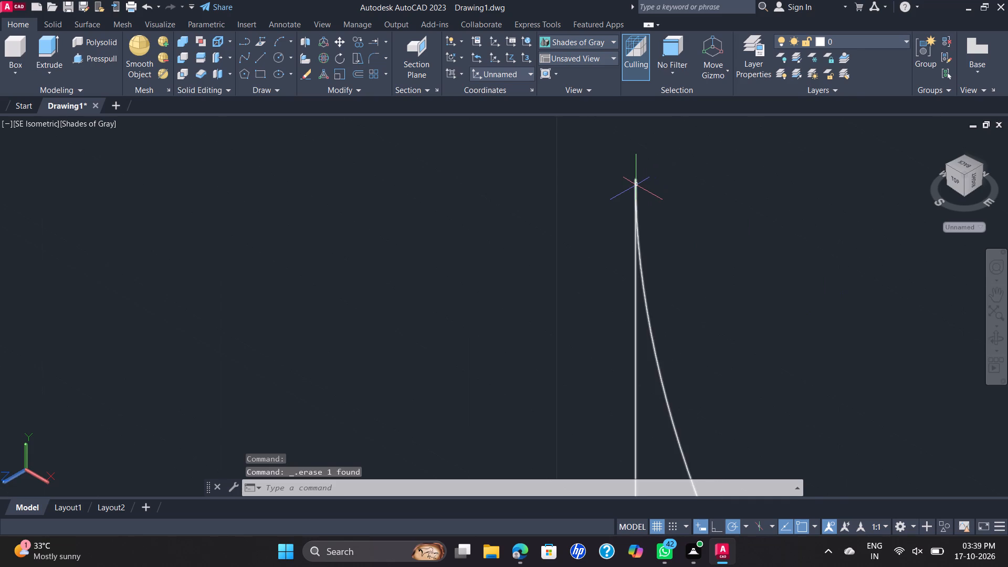
{"action": "scroll", "coordinate": [636, 185], "scroll_direction": "up", "scroll_amount": 1}
{"action": "scroll", "coordinate": [636, 185], "scroll_direction": "down", "scroll_amount": 6}
{"action": "scroll", "coordinate": [686, 223], "scroll_direction": "down", "scroll_amount": 2}
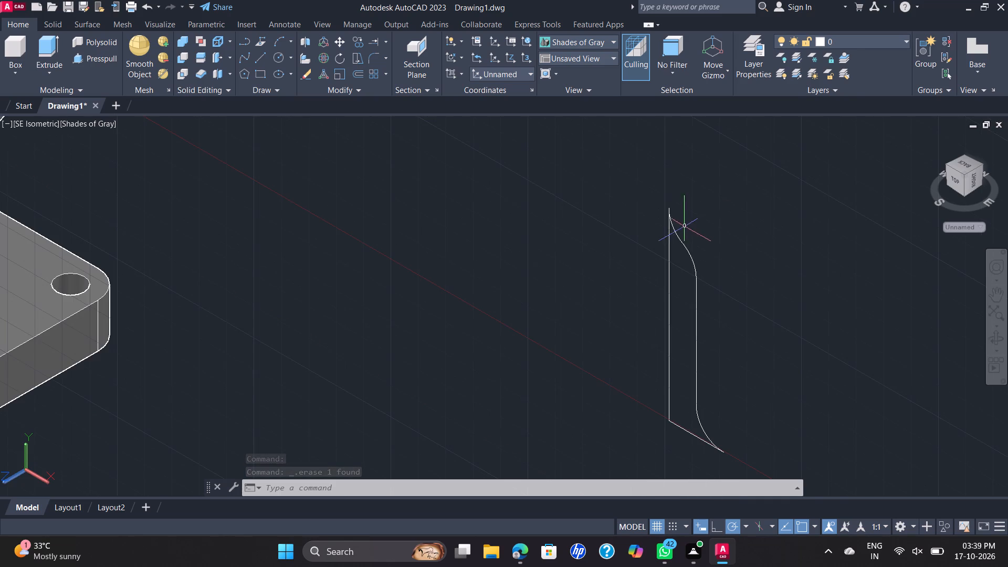
Presspull the closed rib profile to a thickness of 25.
{"action": "left_click", "coordinate": [81, 62]}
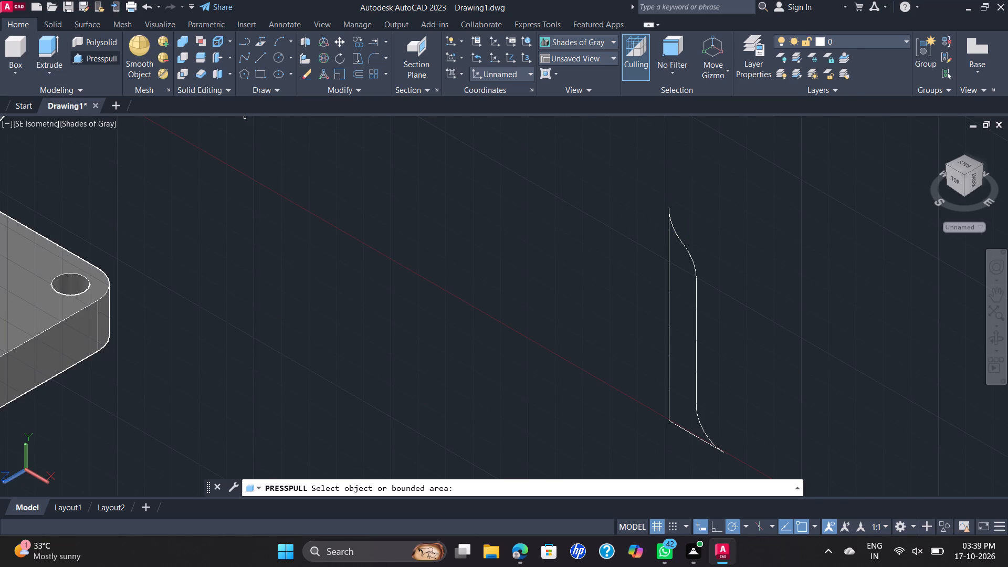
{"action": "left_click", "coordinate": [696, 332]}
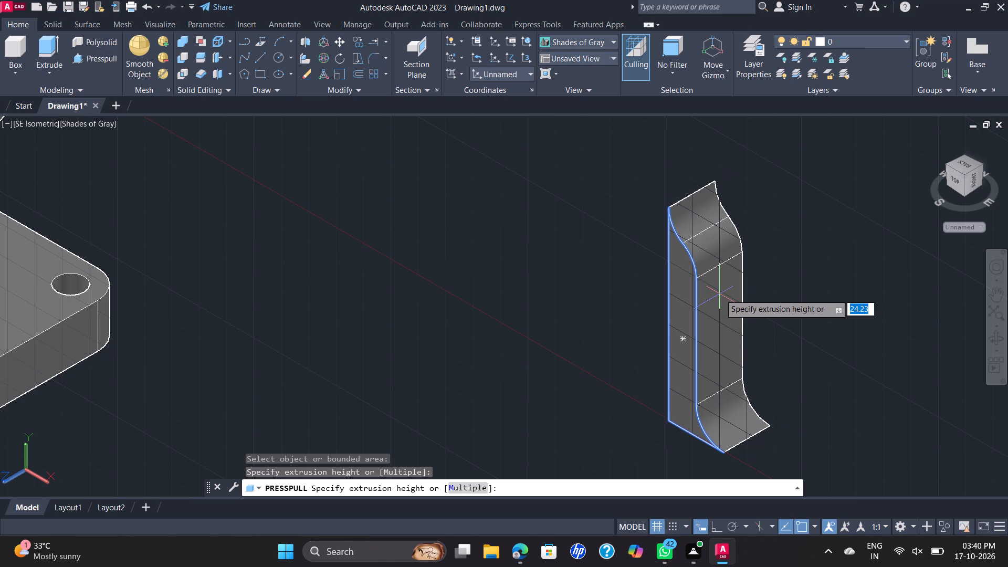
{"action": "type", "text": "25"}
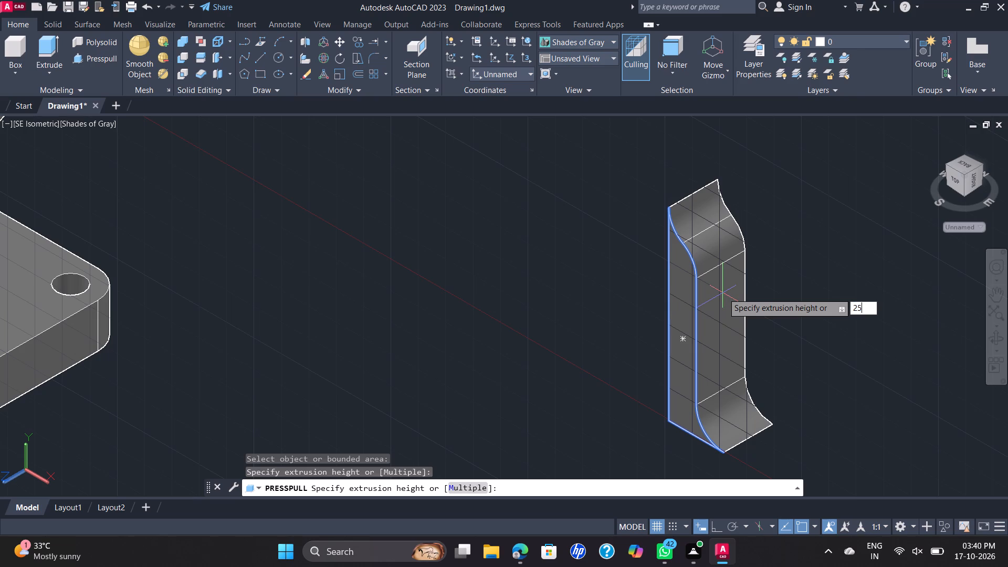
{"action": "key", "text": "Return"}
{"action": "scroll", "coordinate": [679, 274], "scroll_direction": "down", "scroll_amount": 3}
{"action": "scroll", "coordinate": [683, 275], "scroll_direction": "up", "scroll_amount": 2}
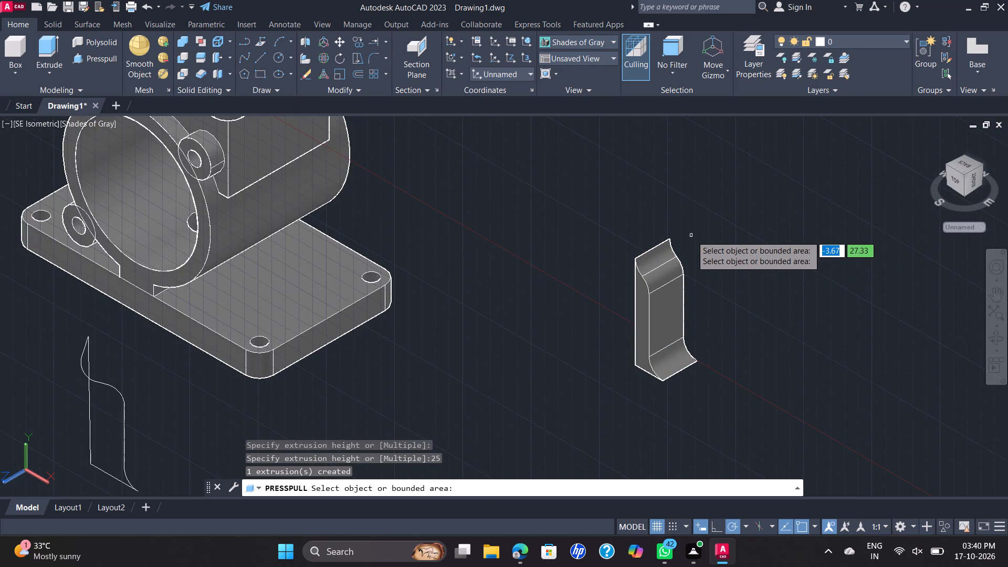
{"action": "key", "text": "Escape"}
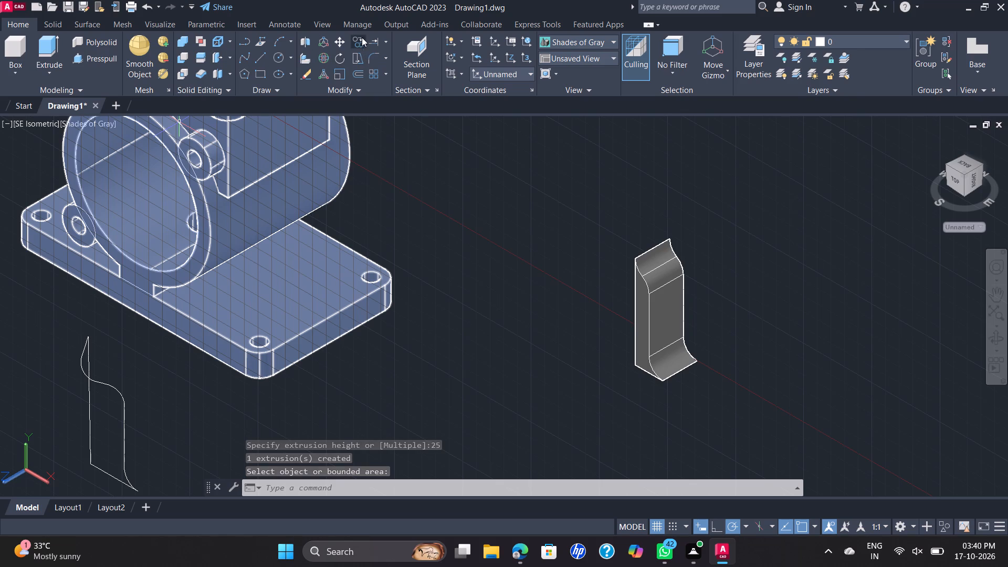
Move the rib solid by its bottom outer edge's midpoint onto the midpoint of the base plate's upper end edge.
{"action": "left_click", "coordinate": [338, 40]}
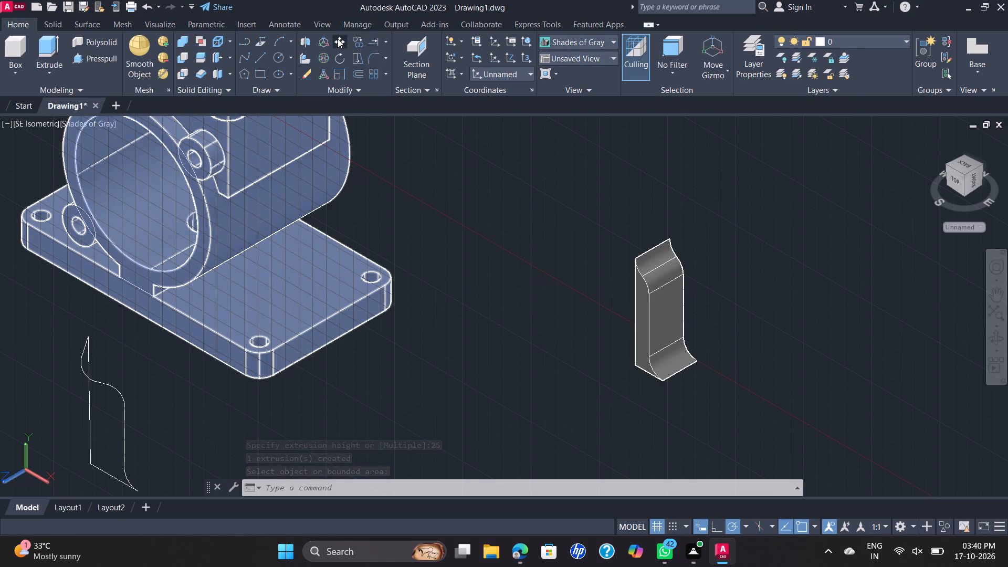
{"action": "left_click", "coordinate": [752, 201]}
{"action": "left_click", "coordinate": [590, 389]}
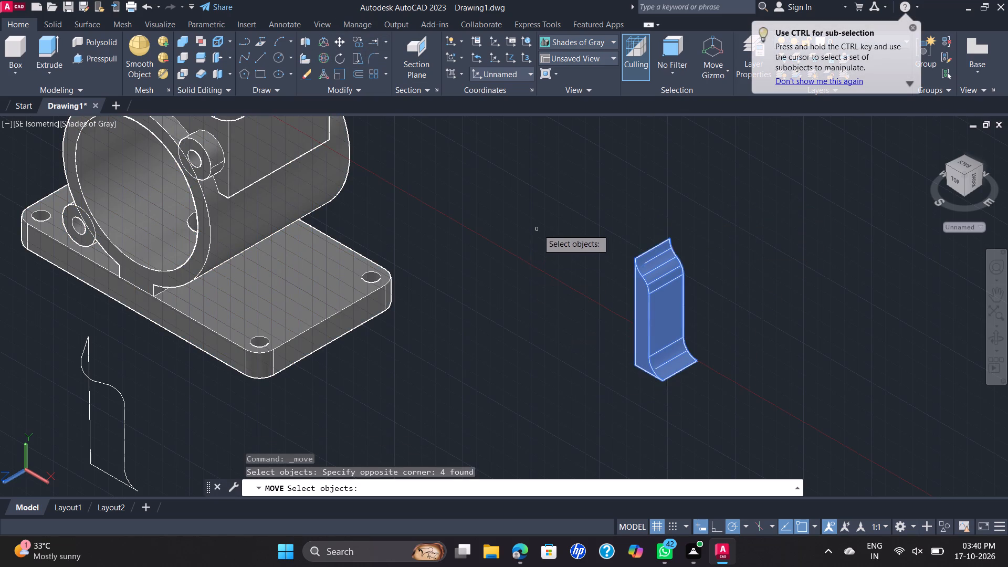
{"action": "right_click", "coordinate": [537, 227]}
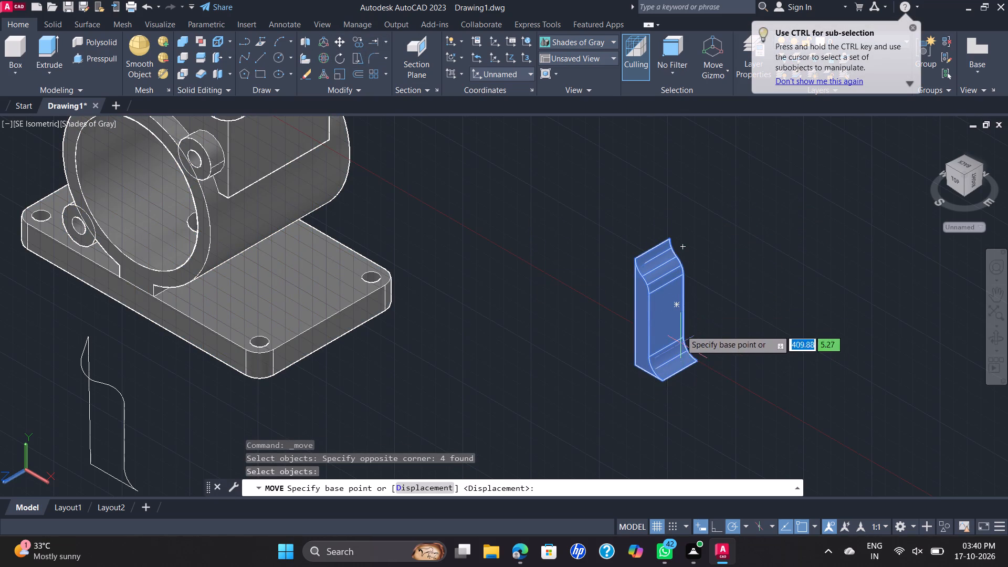
{"action": "scroll", "coordinate": [681, 371], "scroll_direction": "up", "scroll_amount": 2}
{"action": "left_click", "coordinate": [681, 371]}
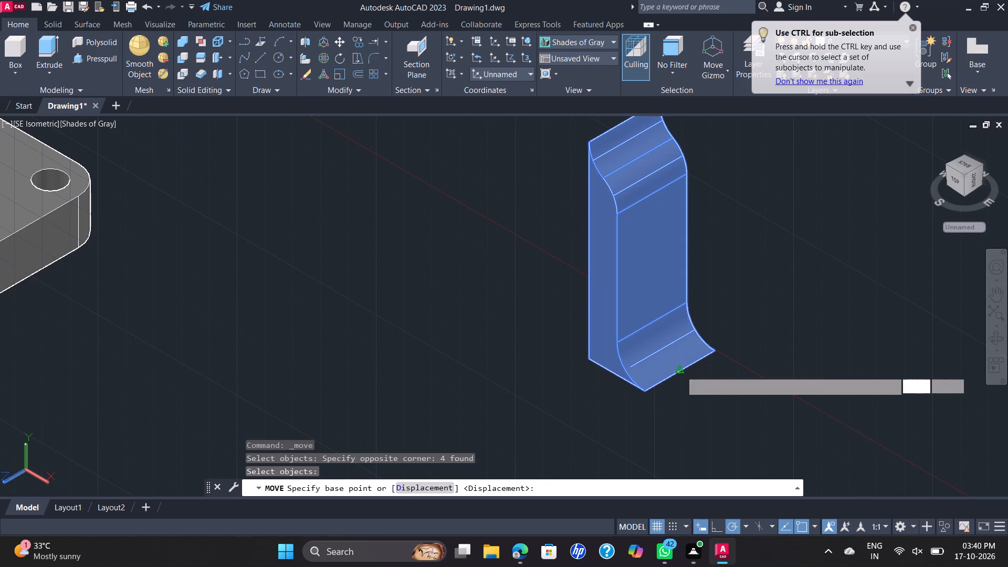
{"action": "scroll", "coordinate": [440, 304], "scroll_direction": "down", "scroll_amount": 2}
{"action": "scroll", "coordinate": [252, 289], "scroll_direction": "up", "scroll_amount": 1}
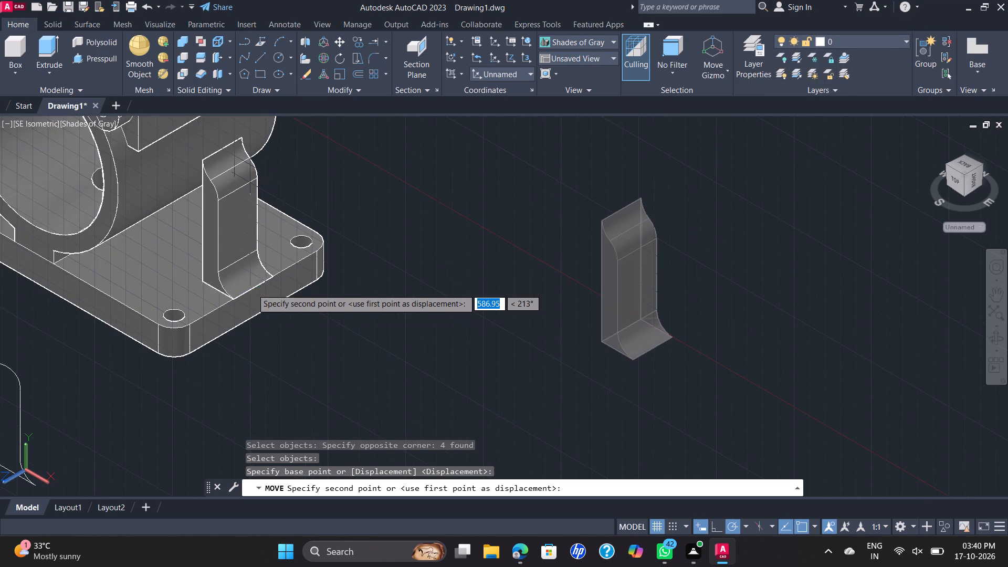
{"action": "left_click", "coordinate": [252, 289]}
{"action": "scroll", "coordinate": [349, 245], "scroll_direction": "down", "scroll_amount": 1}
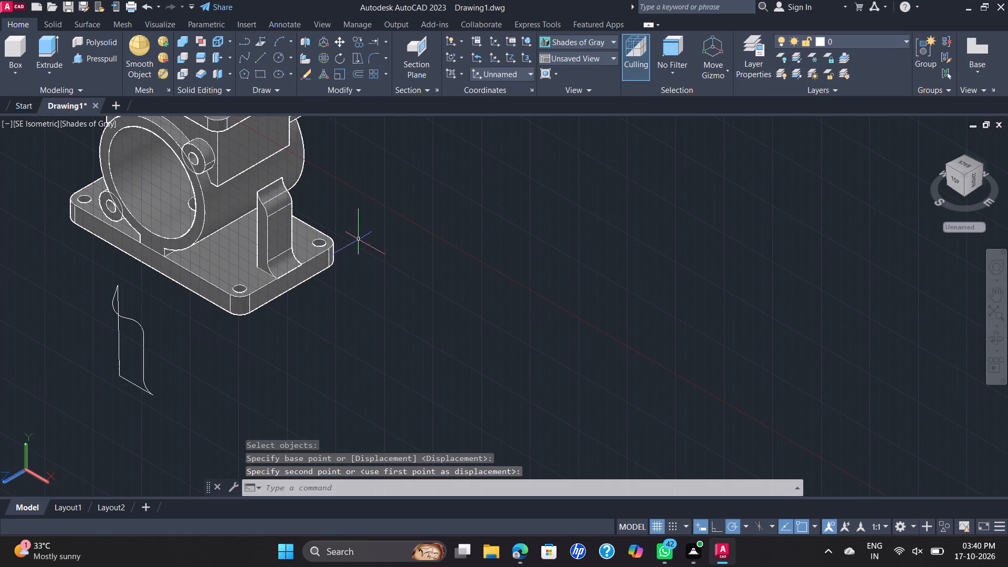
Presspull the rib's inner vertical face toward the housing so that it runs into the cylinder wall.
{"action": "scroll", "coordinate": [262, 210], "scroll_direction": "up", "scroll_amount": 3}
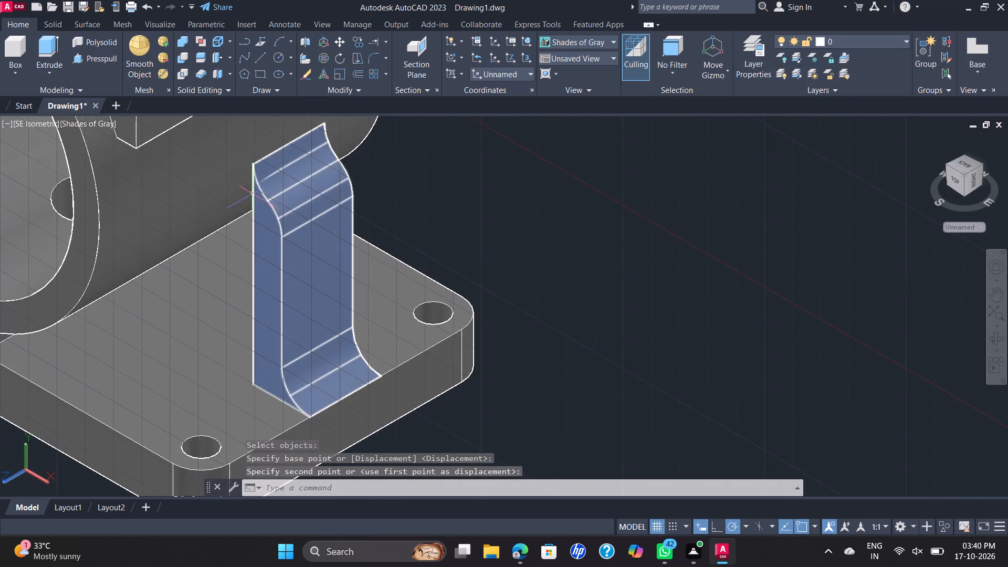
{"action": "scroll", "coordinate": [297, 182], "scroll_direction": "down", "scroll_amount": 1}
{"action": "middle_click_drag", "start_coordinate": [477, 243], "coordinate": [522, 245], "text": "shift"}
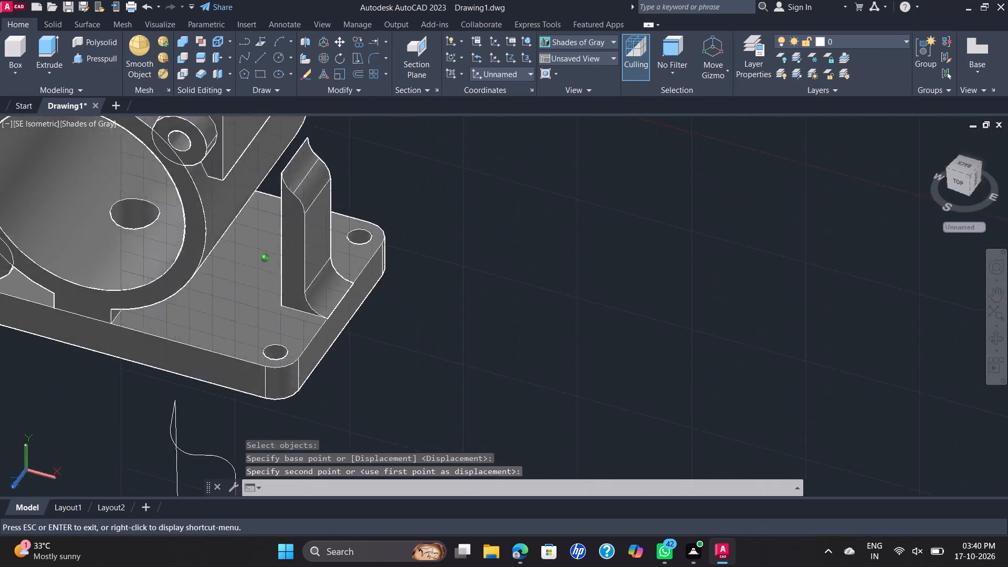
{"action": "middle_click_drag", "start_coordinate": [522, 245], "coordinate": [563, 218], "text": "shift"}
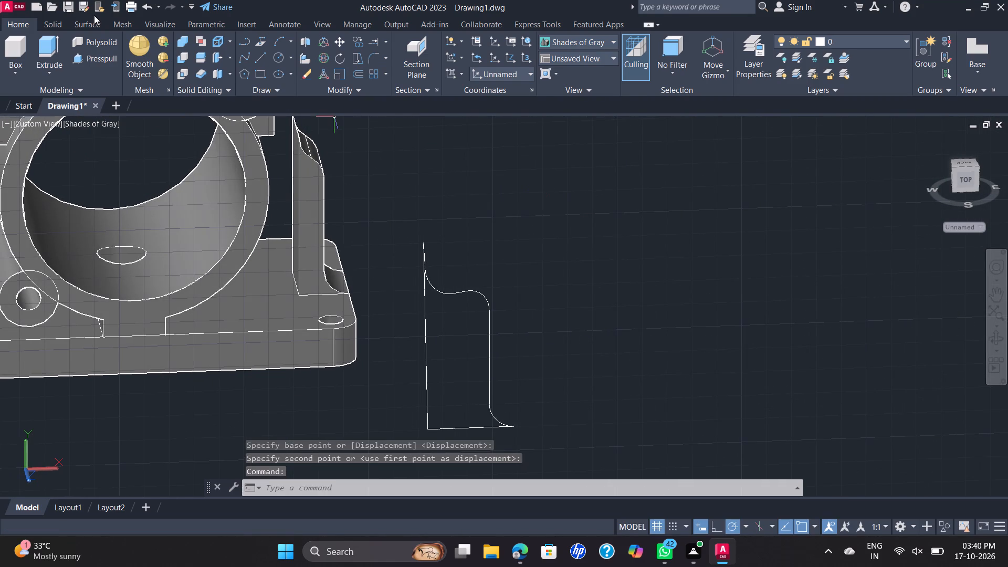
{"action": "left_click", "coordinate": [83, 62]}
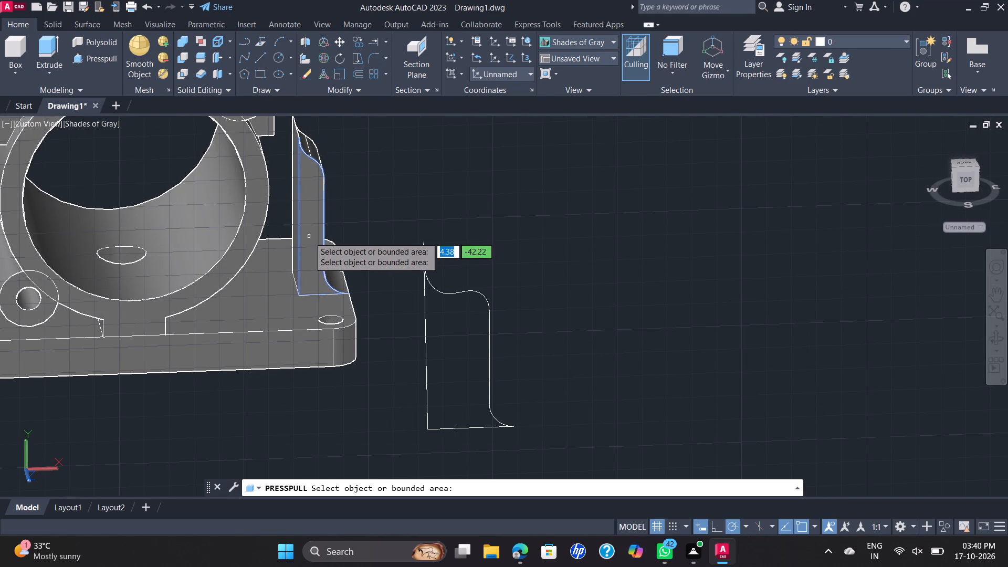
{"action": "middle_click_drag", "start_coordinate": [389, 223], "coordinate": [411, 217], "text": "shift"}
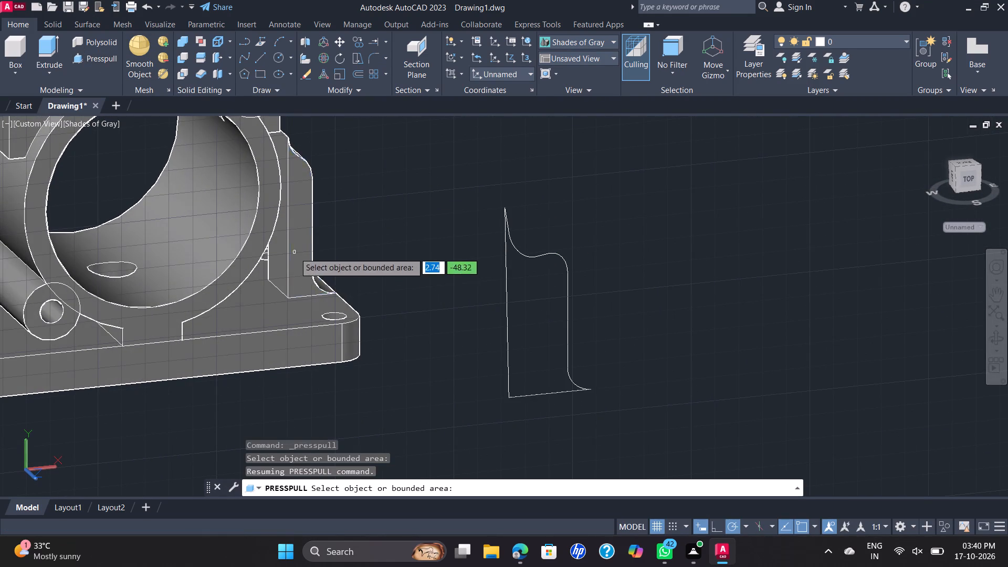
{"action": "left_click", "coordinate": [272, 271]}
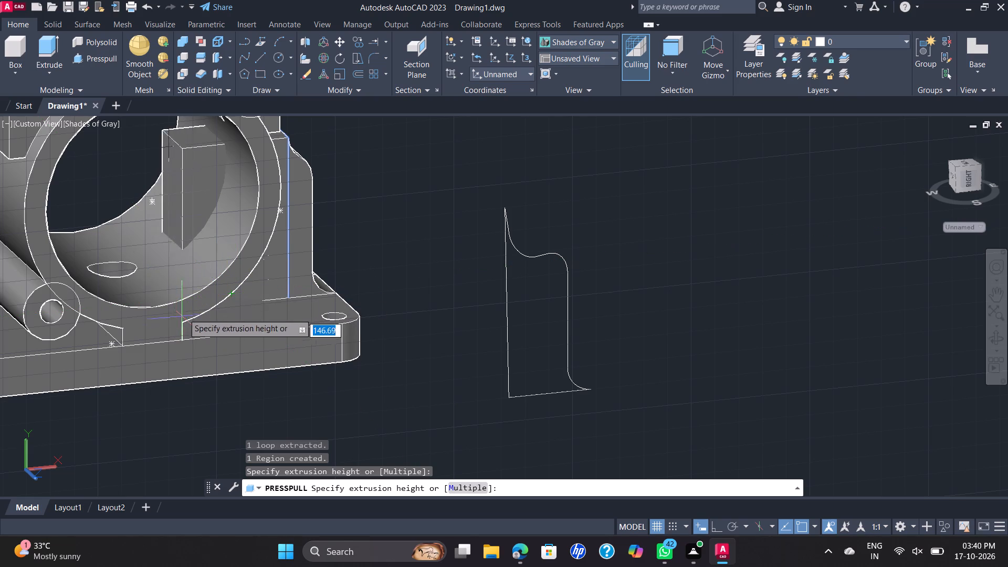
{"action": "left_click", "coordinate": [220, 270]}
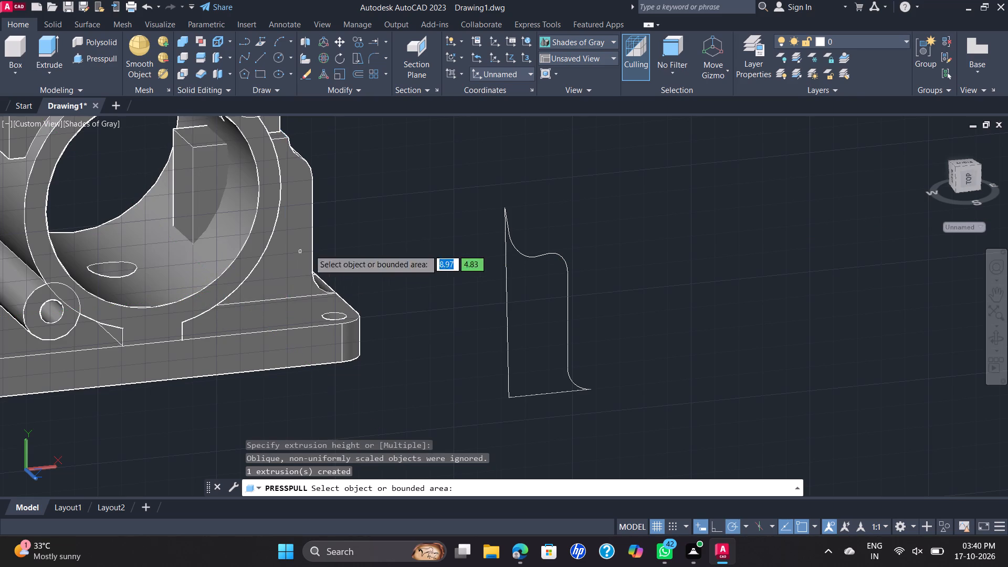
{"action": "middle_click_drag", "start_coordinate": [380, 214], "coordinate": [321, 206], "text": "shift"}
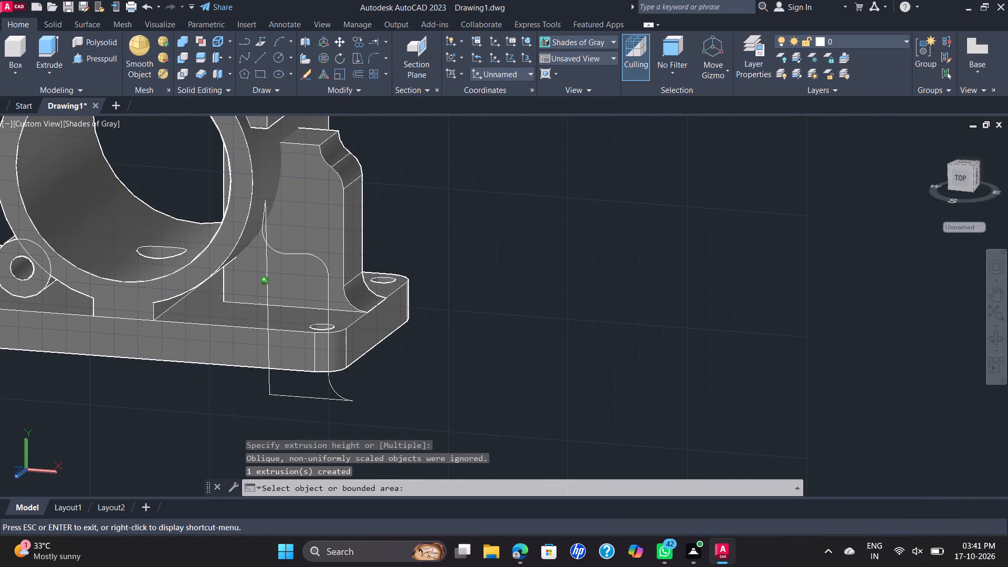
{"action": "middle_click_drag", "start_coordinate": [321, 206], "coordinate": [344, 191], "text": "shift"}
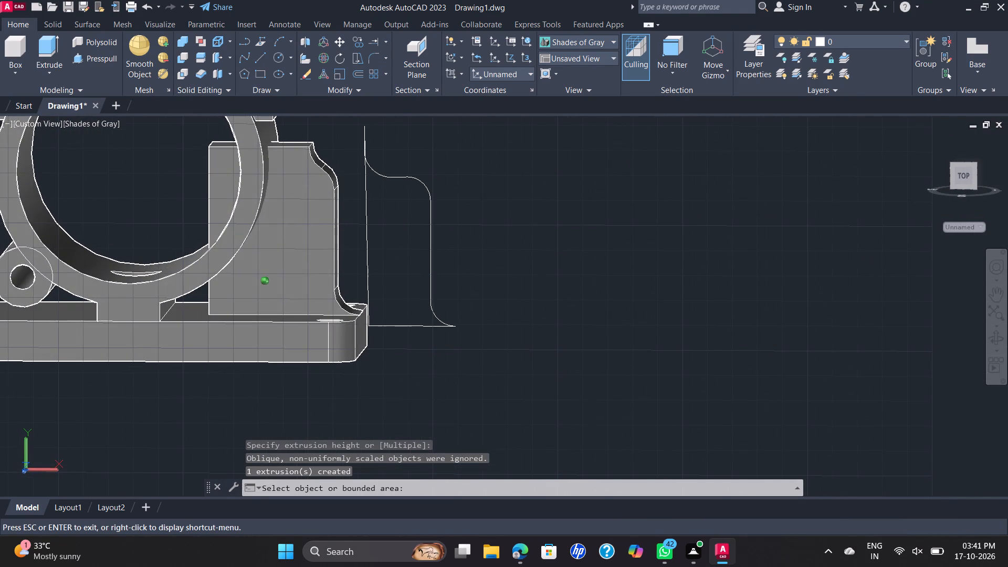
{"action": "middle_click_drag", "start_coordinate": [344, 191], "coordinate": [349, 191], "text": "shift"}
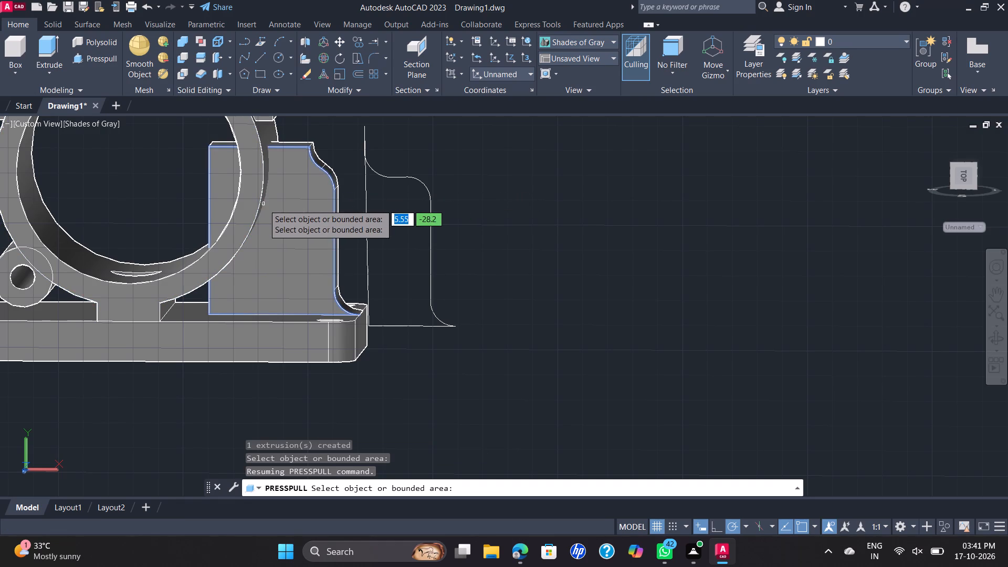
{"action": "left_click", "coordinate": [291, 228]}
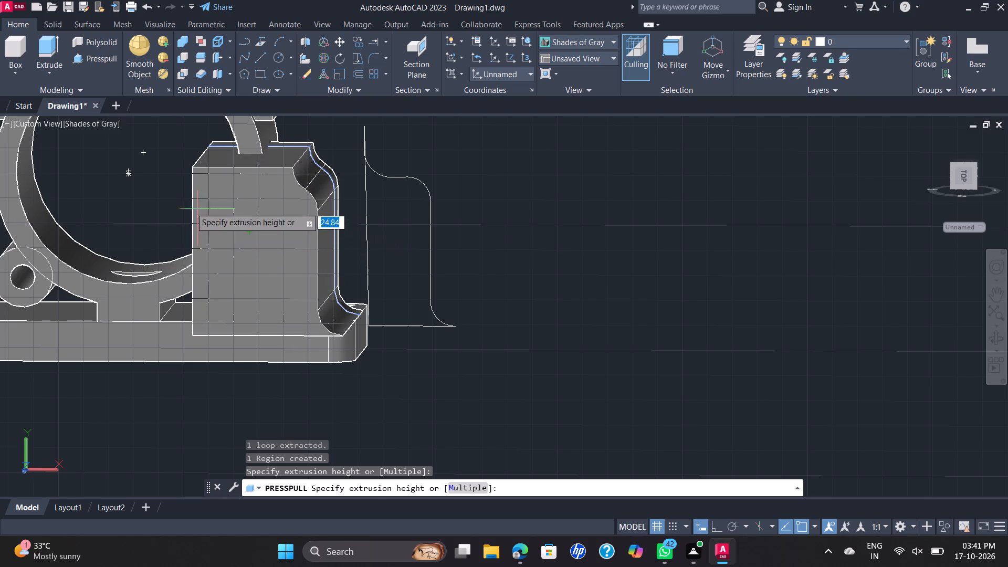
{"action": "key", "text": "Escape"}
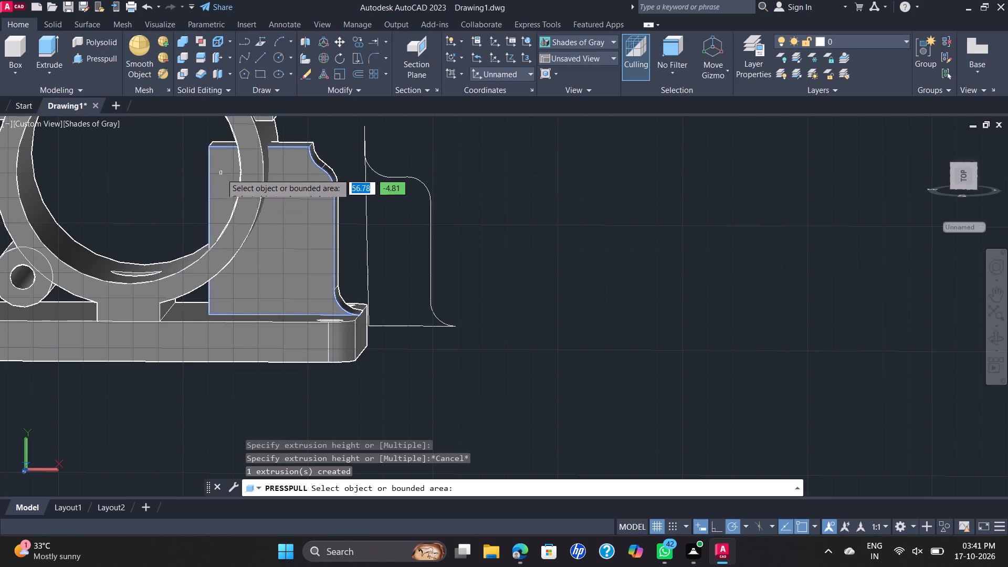
Presspull the side rib's front face outward along the cylinder axis, up to the front edge of the base plate.
{"action": "middle_click_drag", "start_coordinate": [413, 188], "coordinate": [463, 191], "text": "shift"}
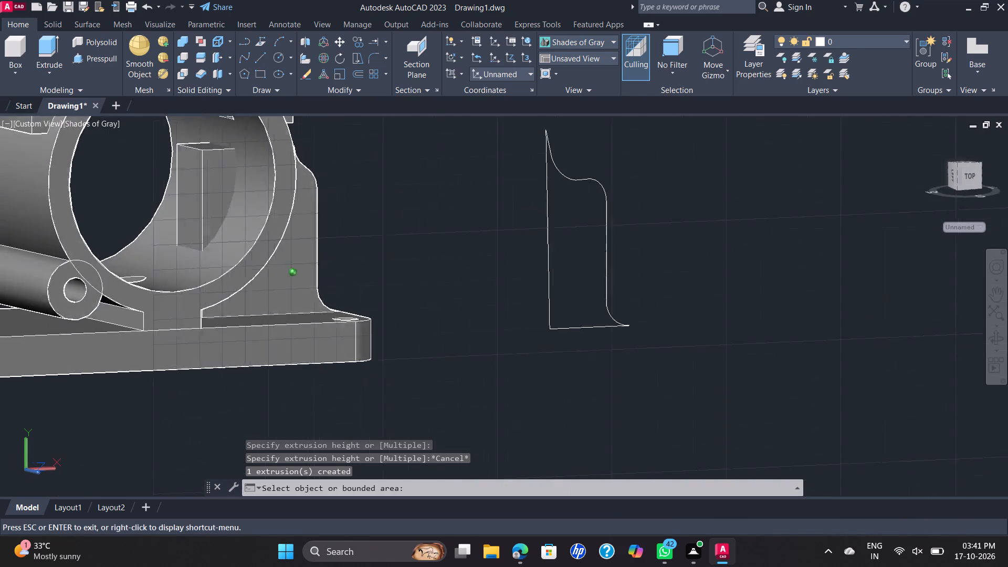
{"action": "middle_click_drag", "start_coordinate": [463, 191], "coordinate": [472, 190], "text": "shift"}
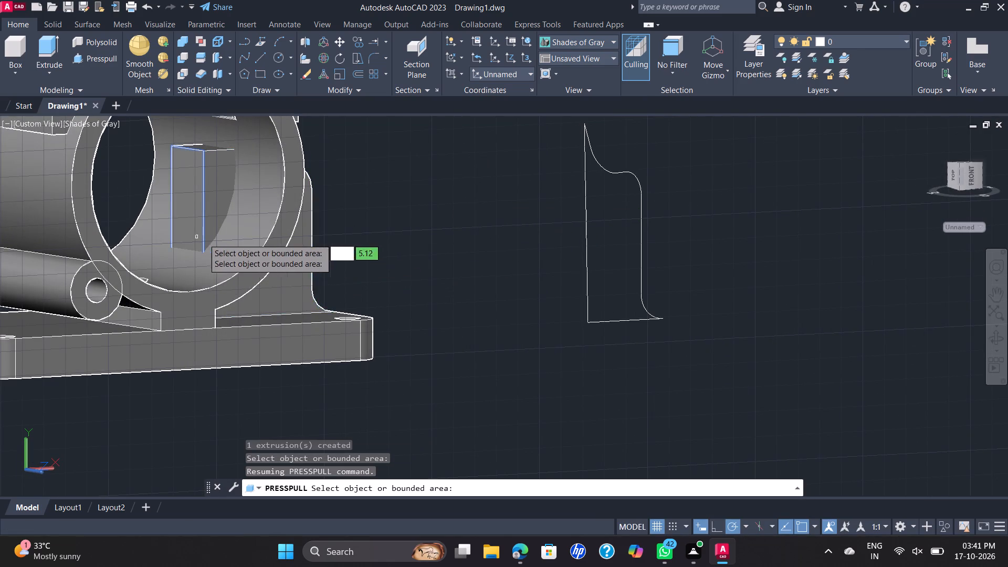
{"action": "left_click", "coordinate": [280, 280]}
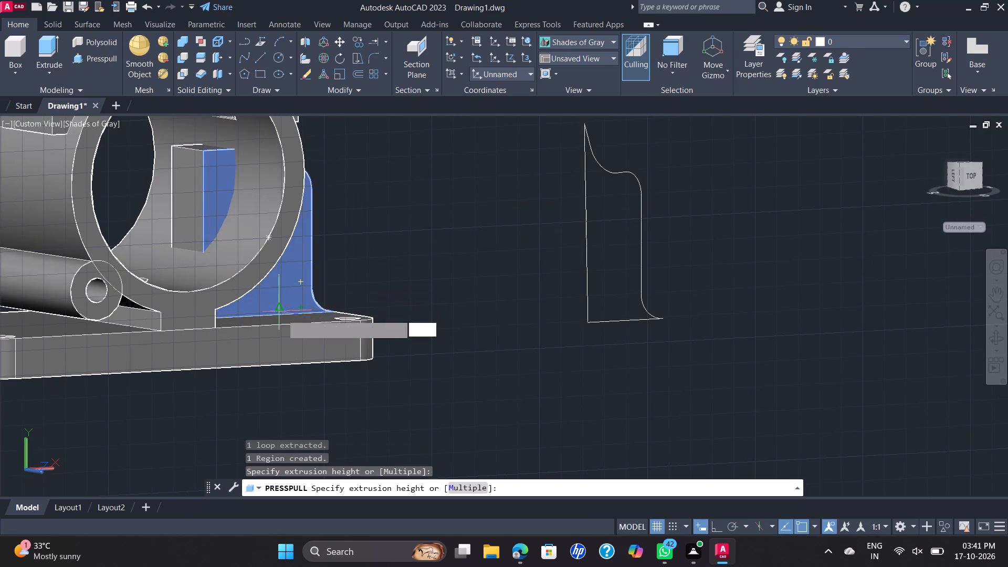
{"action": "left_click", "coordinate": [290, 322]}
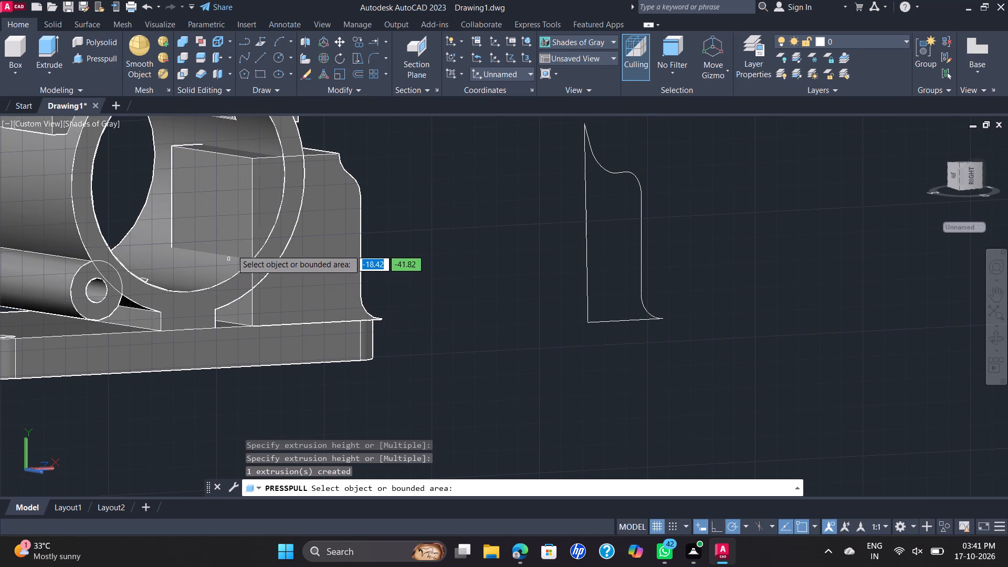
Presspull the rib's inner vertical face across the bore so the block extends past the opposite side of the cylinder ring.
{"action": "left_click", "coordinate": [233, 228]}
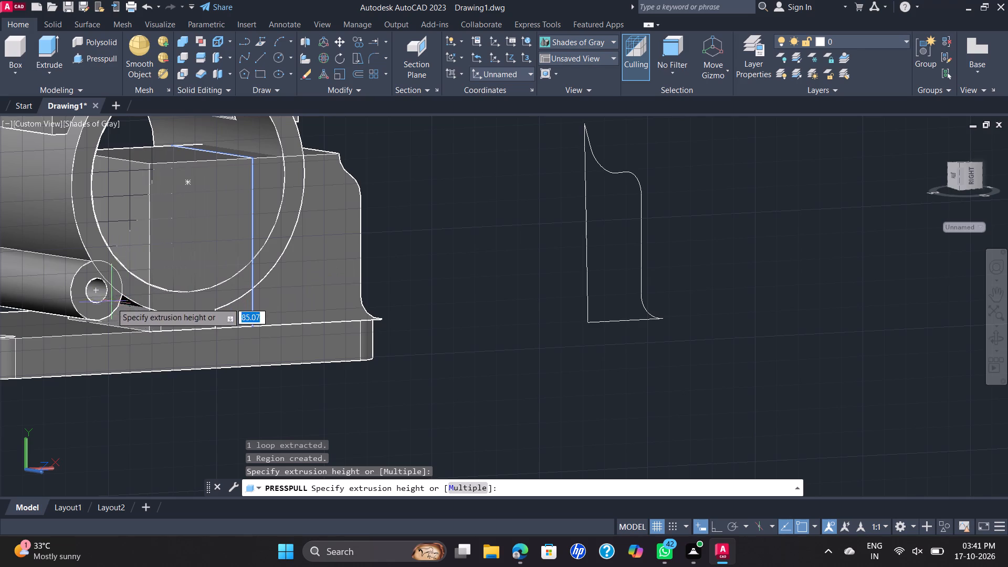
{"action": "left_click", "coordinate": [57, 336]}
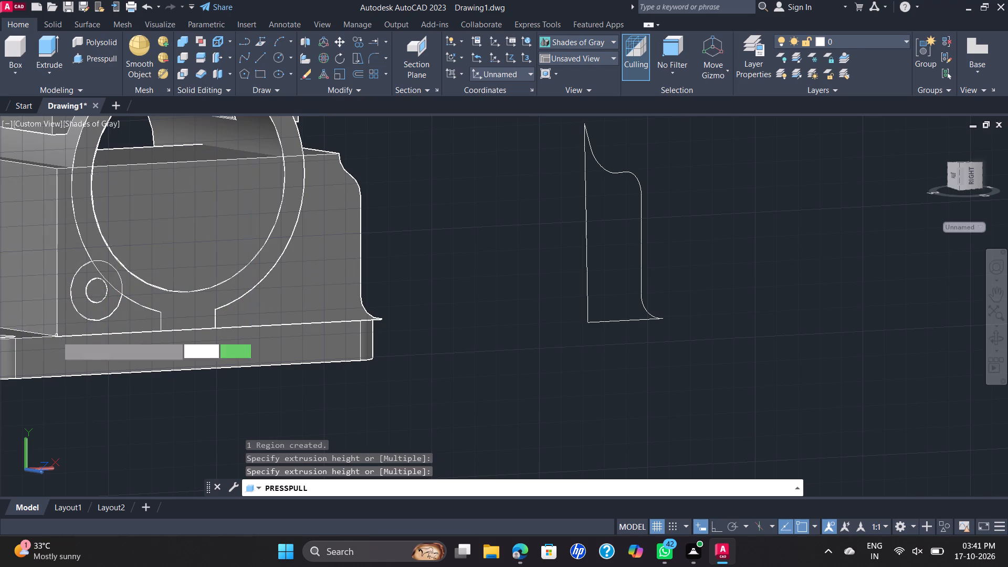
{"action": "scroll", "coordinate": [360, 235], "scroll_direction": "down", "scroll_amount": 1}
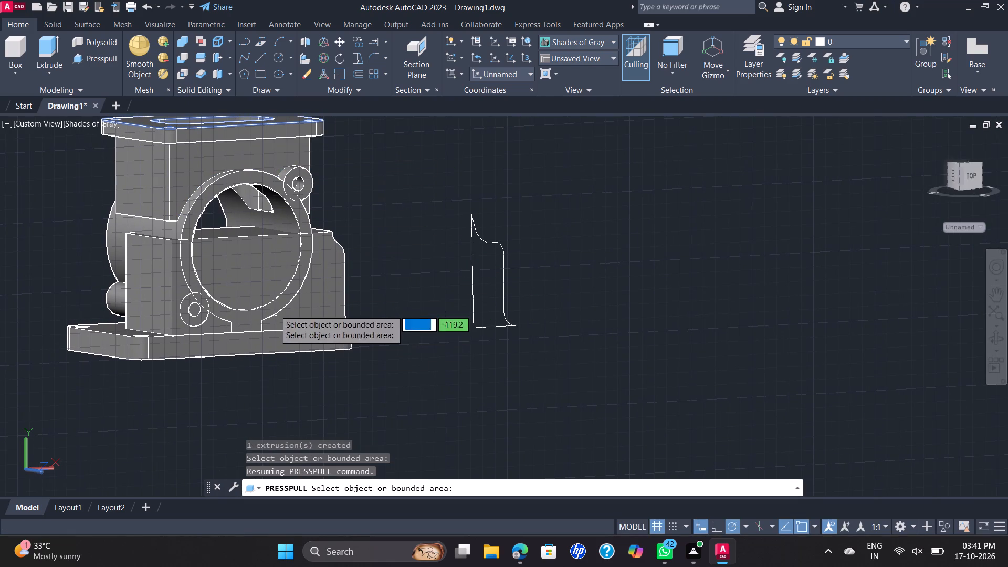
{"action": "key", "text": "Escape"}
Union all the housing solids, including the extended rib block, leaving out the separate profile sketch.
{"action": "scroll", "coordinate": [287, 230], "scroll_direction": "down", "scroll_amount": 1}
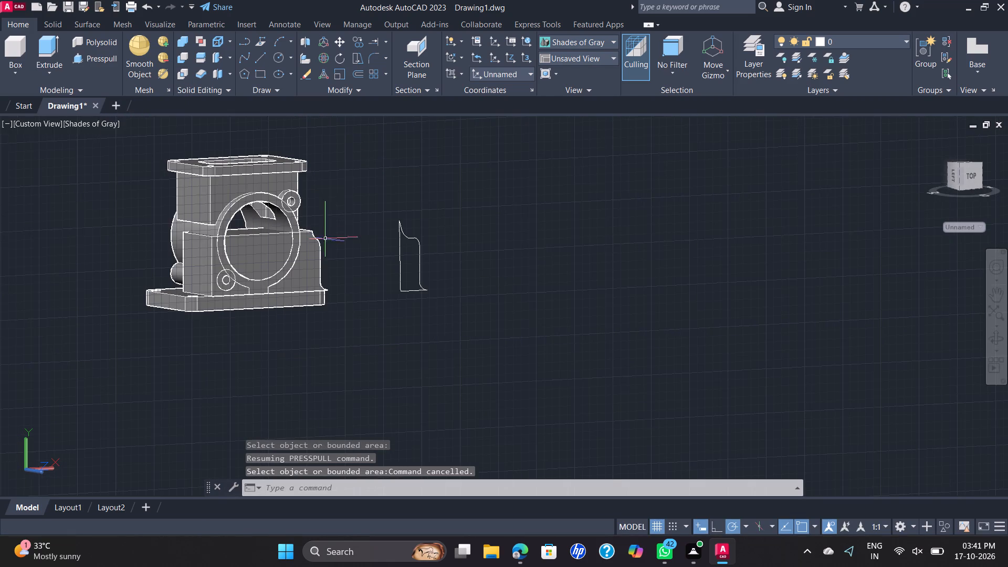
{"action": "middle_click_drag", "start_coordinate": [345, 226], "coordinate": [372, 269]}
{"action": "left_click_drag", "start_coordinate": [156, 185], "coordinate": [163, 186]}
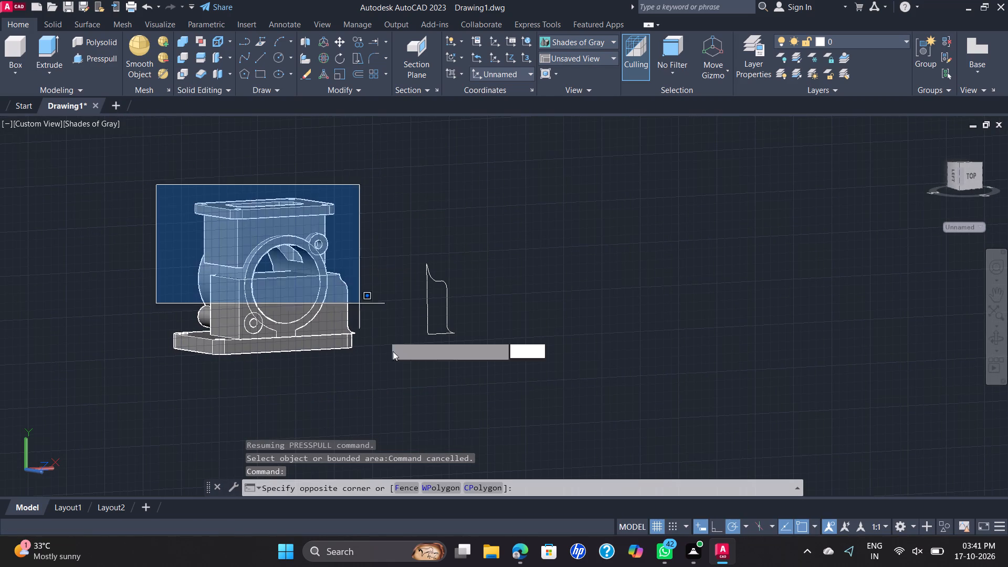
{"action": "left_click", "coordinate": [380, 379]}
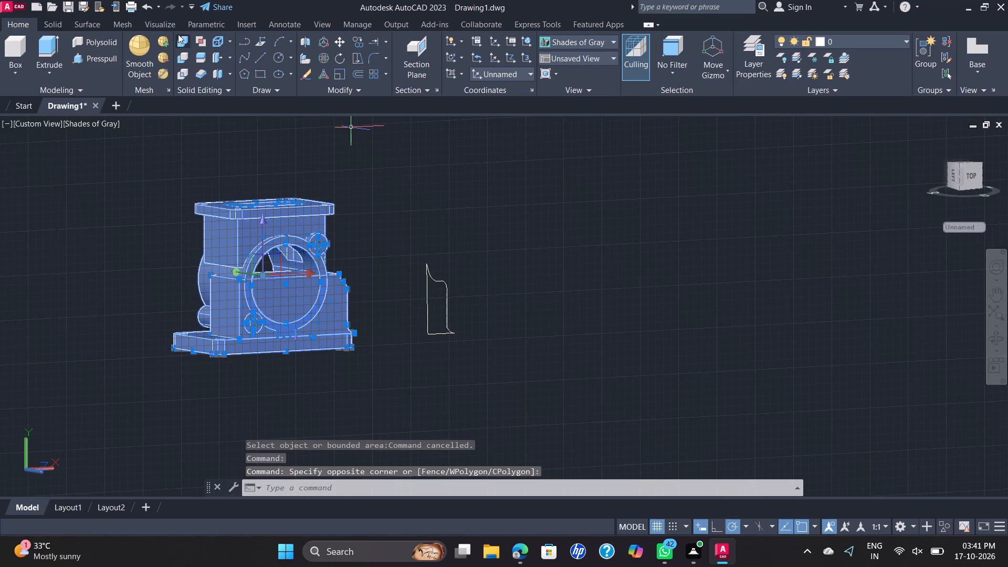
{"action": "left_click", "coordinate": [182, 35]}
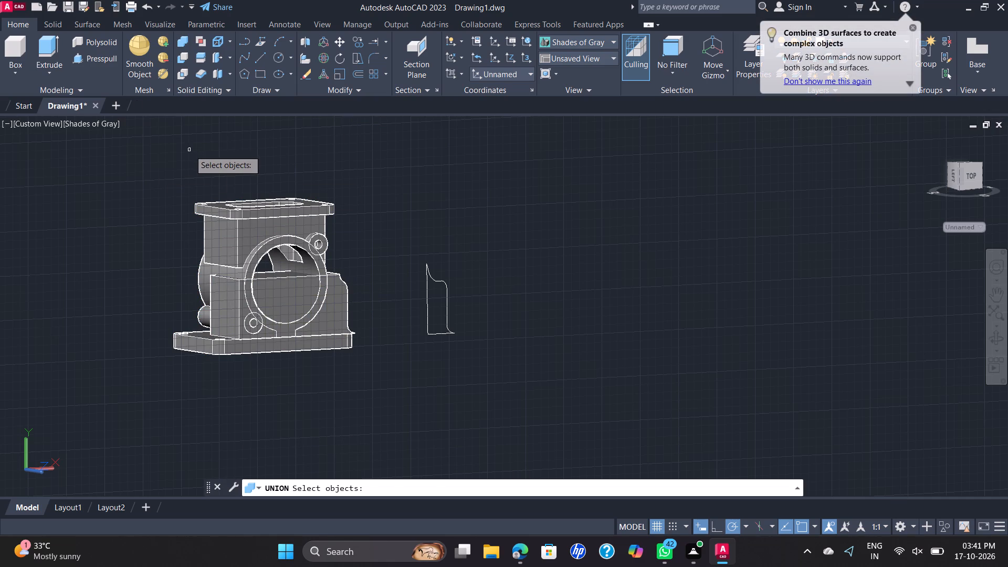
{"action": "left_click", "coordinate": [137, 156]}
{"action": "left_click", "coordinate": [378, 415]}
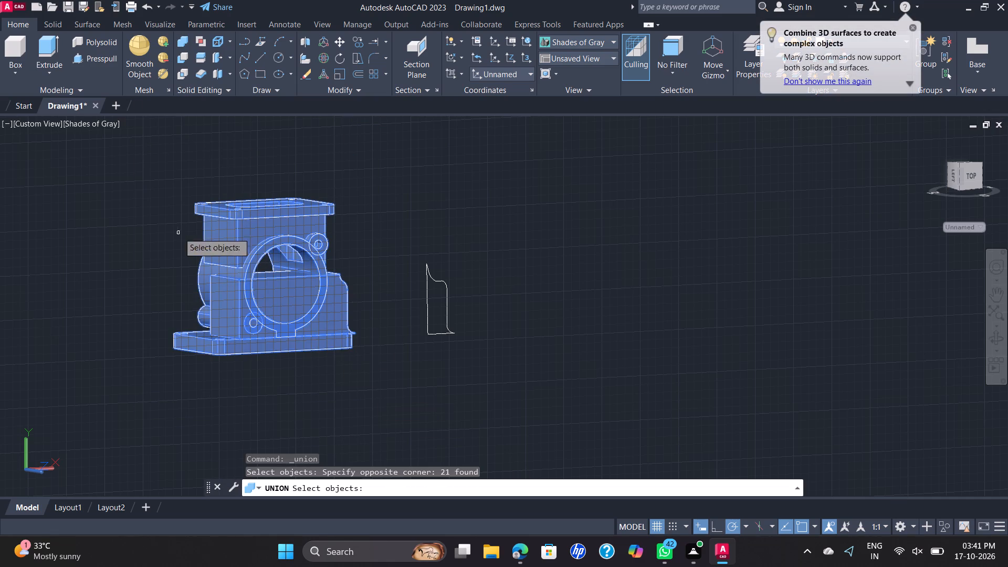
{"action": "right_click", "coordinate": [303, 342]}
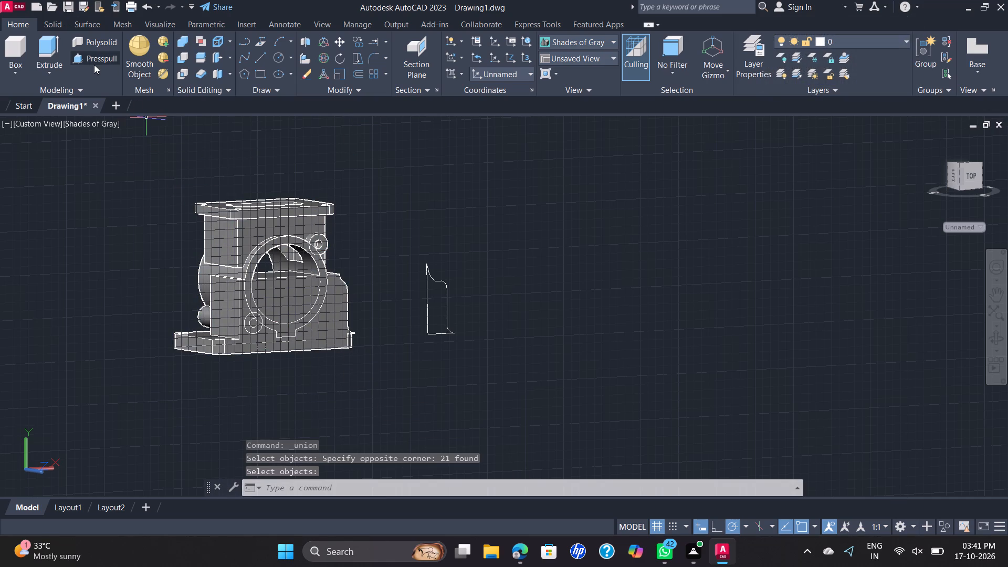
Presspull the block face inside the cylinder's inner circle all the way back to clear the bore.
{"action": "left_click", "coordinate": [93, 60]}
{"action": "scroll", "coordinate": [293, 302], "scroll_direction": "up", "scroll_amount": 1}
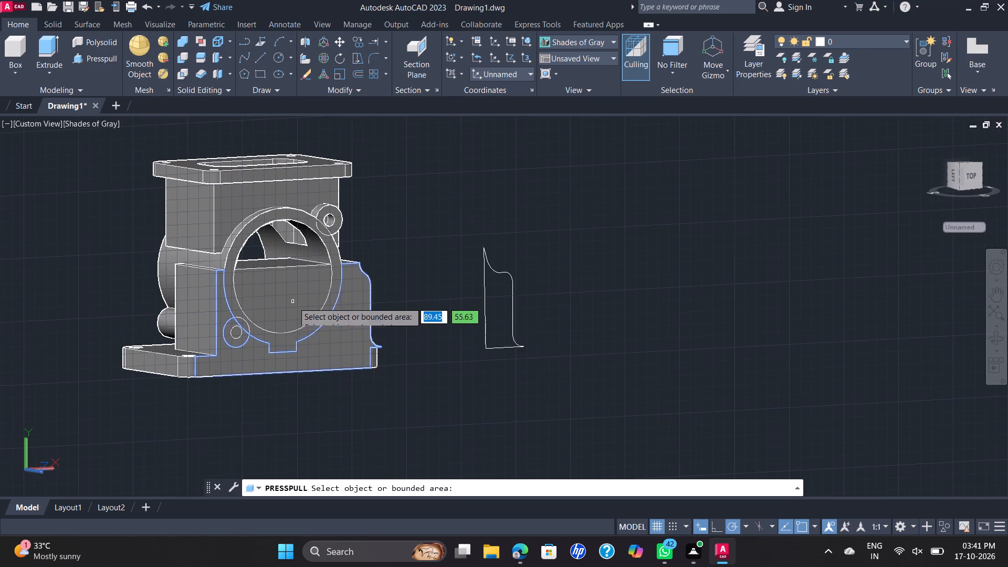
{"action": "scroll", "coordinate": [293, 292], "scroll_direction": "up", "scroll_amount": 2}
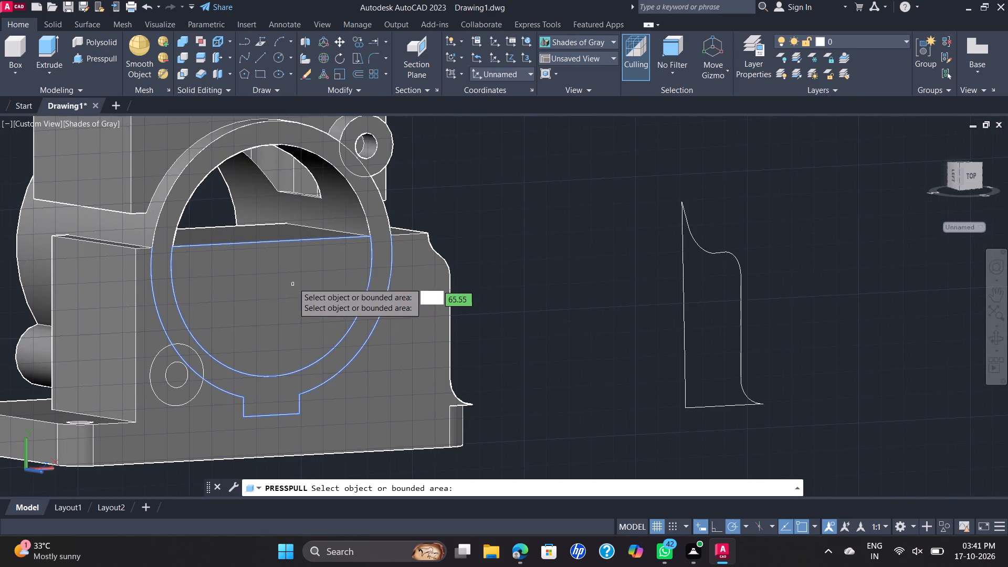
{"action": "left_click", "coordinate": [299, 272]}
{"action": "left_click", "coordinate": [0, 260]}
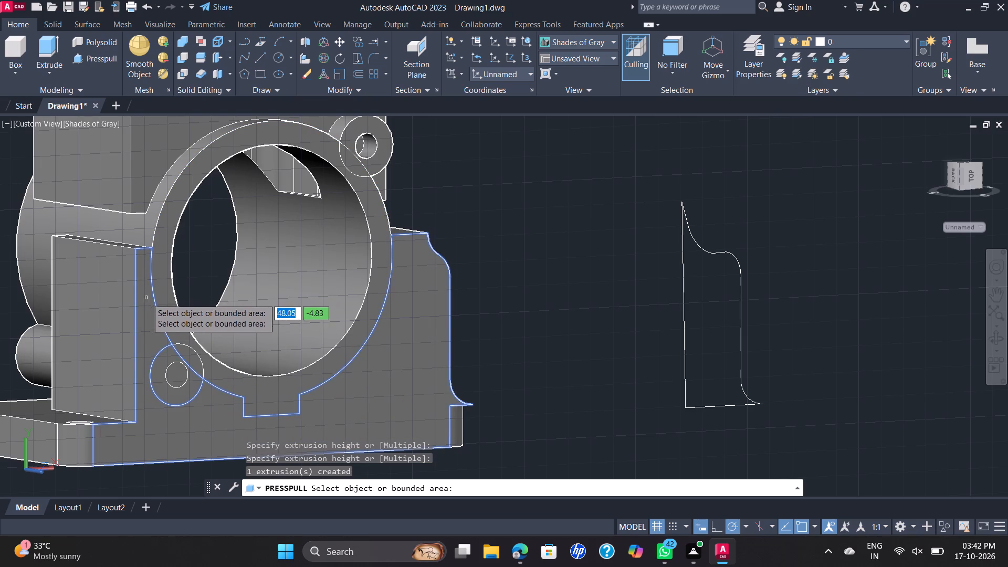
Presspull the lower block's front face inward along the cylinder axis, setting it back behind the front ring.
{"action": "middle_click_drag", "start_coordinate": [524, 258], "coordinate": [526, 258], "text": "shift"}
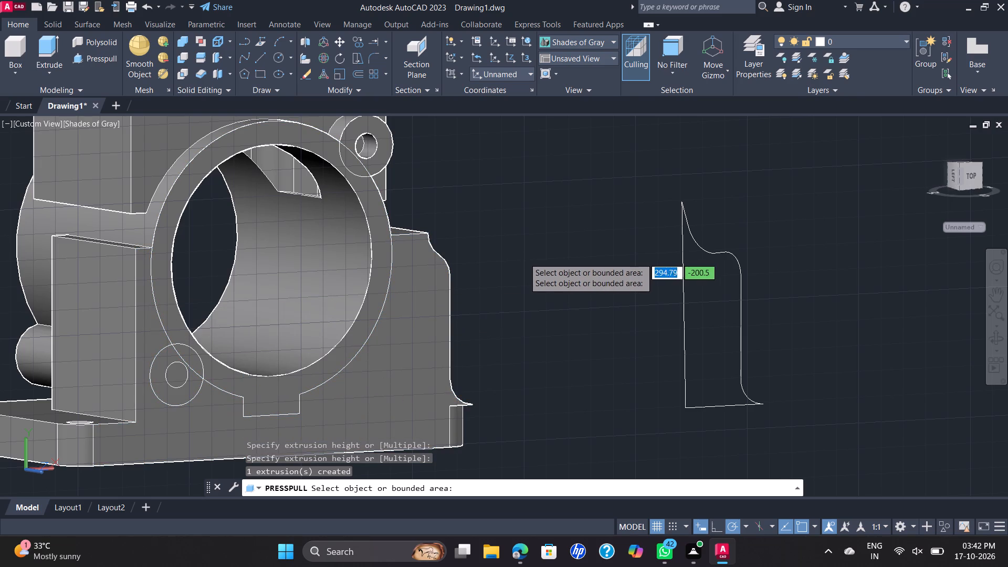
{"action": "middle_click_drag", "start_coordinate": [526, 258], "coordinate": [458, 285], "text": "shift"}
{"action": "scroll", "coordinate": [532, 258], "scroll_direction": "down", "scroll_amount": 1, "text": "shift"}
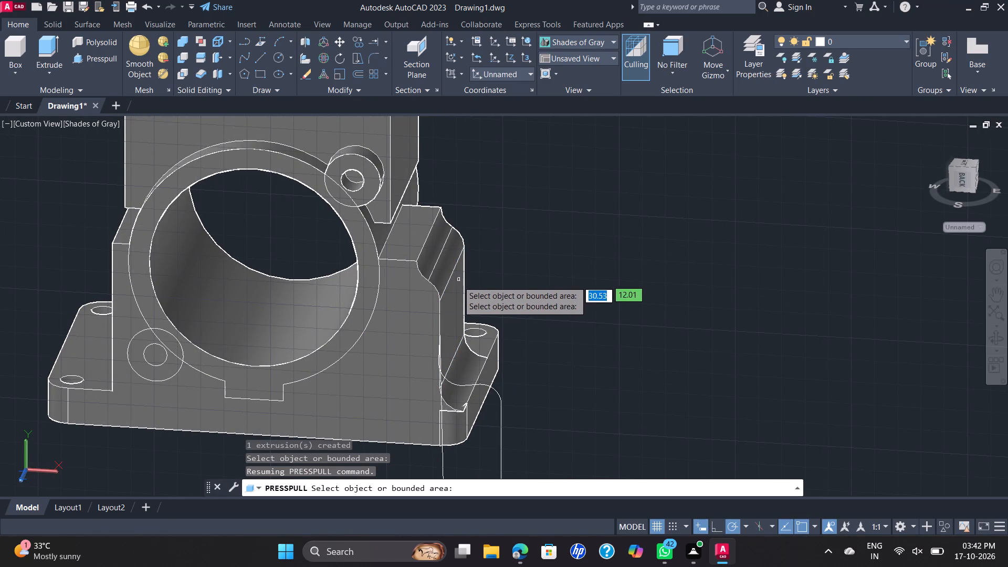
{"action": "left_click", "coordinate": [360, 354]}
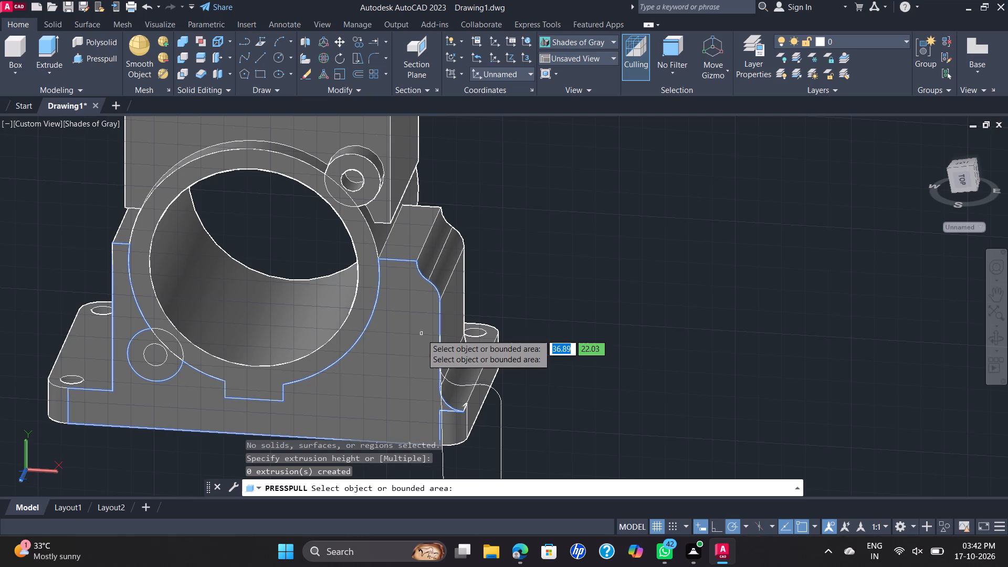
{"action": "left_click", "coordinate": [422, 334]}
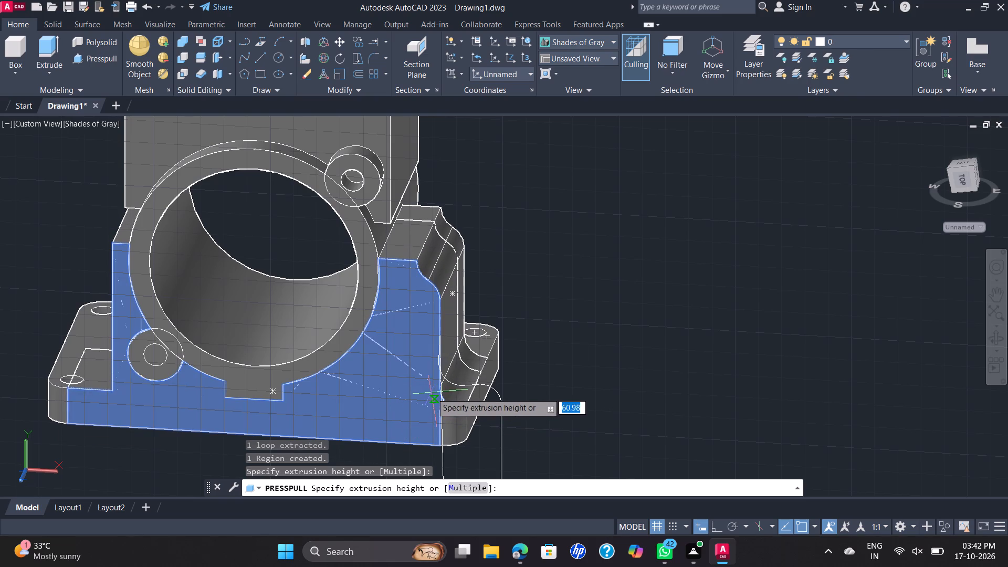
{"action": "left_click", "coordinate": [480, 378]}
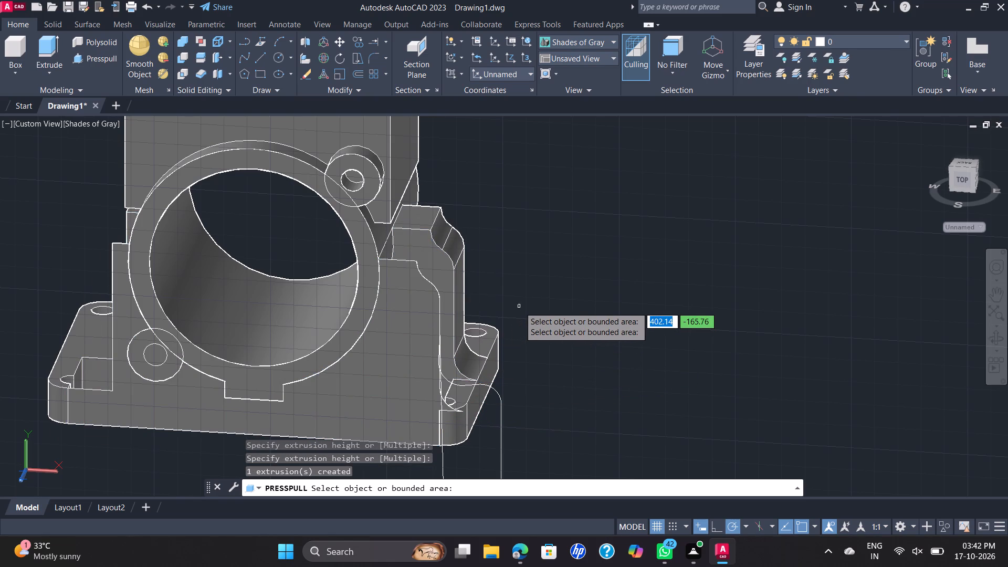
{"action": "key", "text": "Escape"}
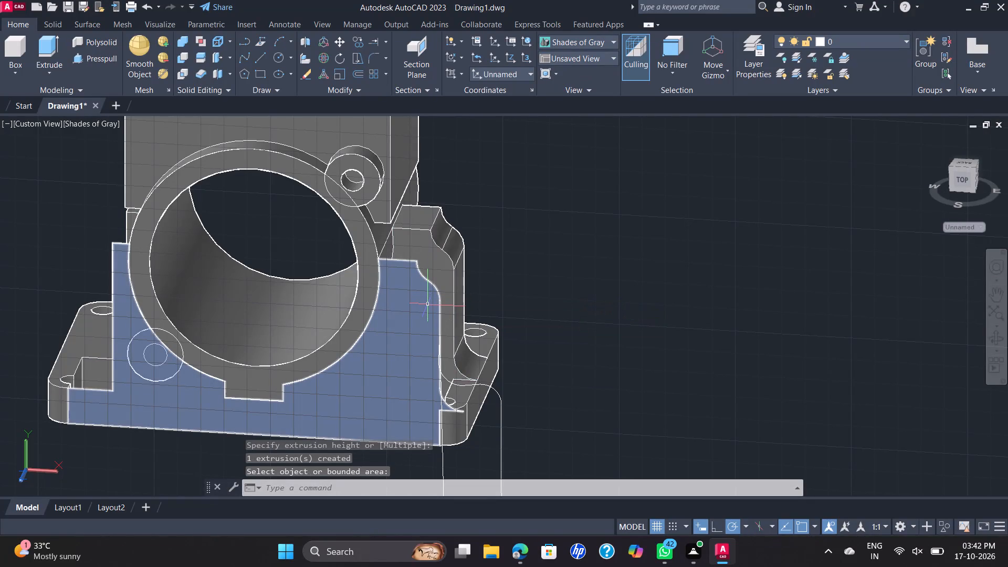
Delete the leftover flat piece covering the front of the block below the cylinder ring.
{"action": "left_click", "coordinate": [428, 304]}
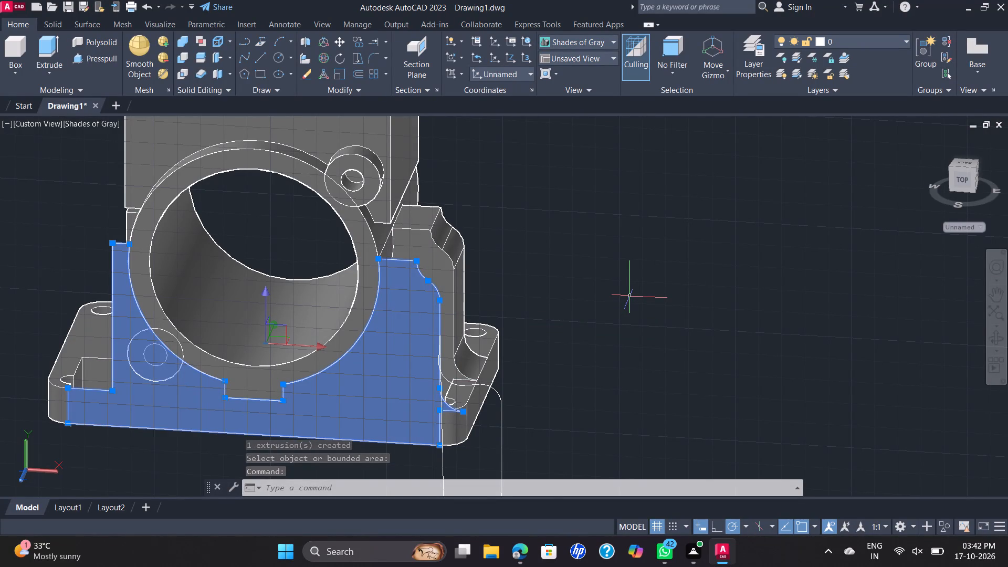
{"action": "key", "text": "Delete"}
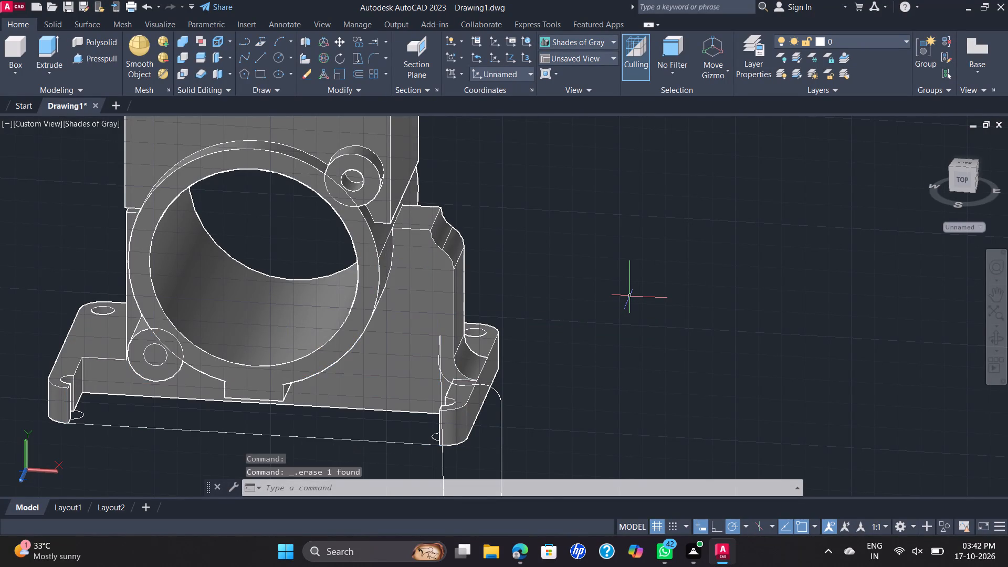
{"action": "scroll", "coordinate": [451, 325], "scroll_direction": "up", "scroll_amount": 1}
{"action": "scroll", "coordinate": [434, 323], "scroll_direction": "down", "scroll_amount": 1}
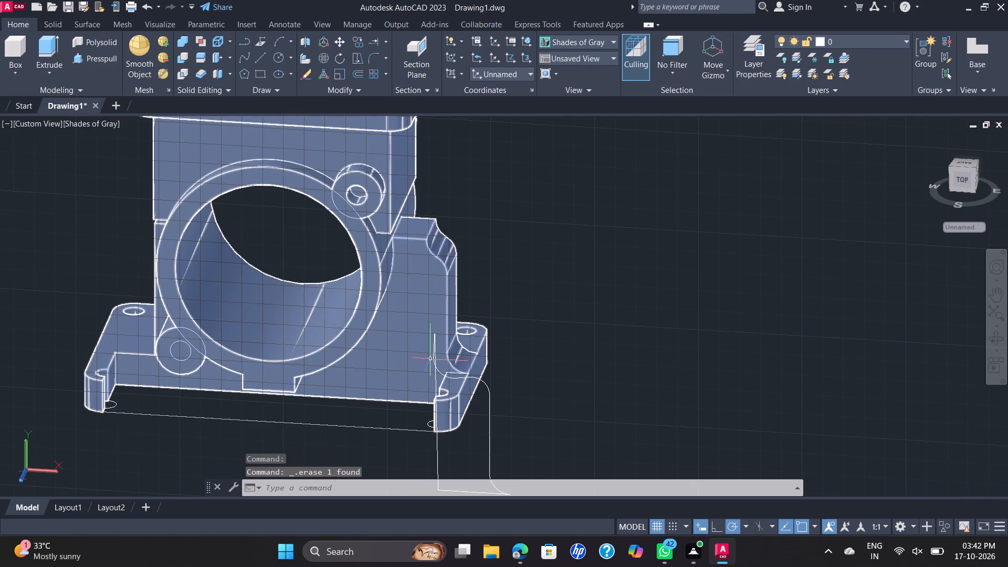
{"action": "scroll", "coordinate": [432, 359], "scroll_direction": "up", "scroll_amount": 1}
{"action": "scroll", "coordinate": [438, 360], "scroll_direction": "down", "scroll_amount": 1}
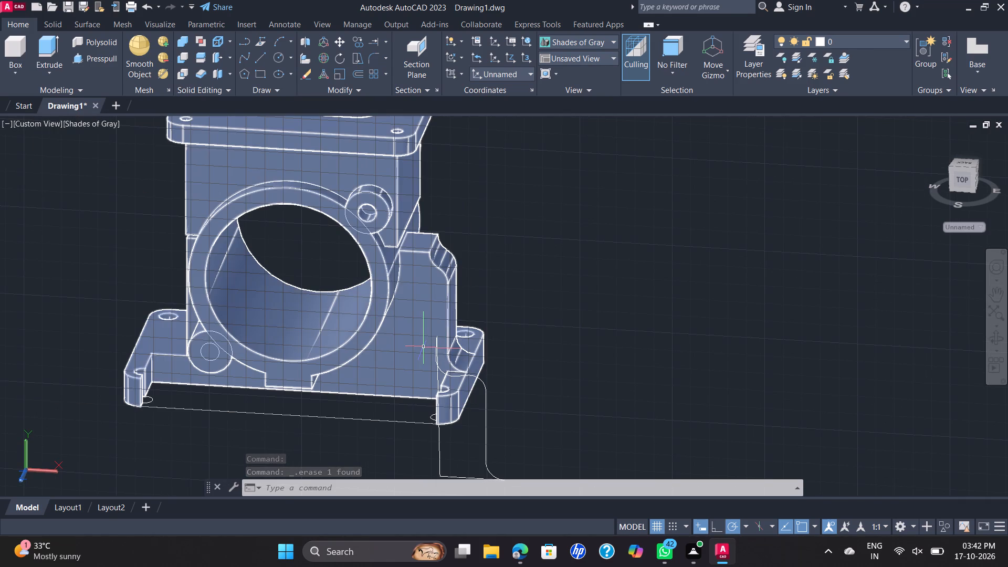
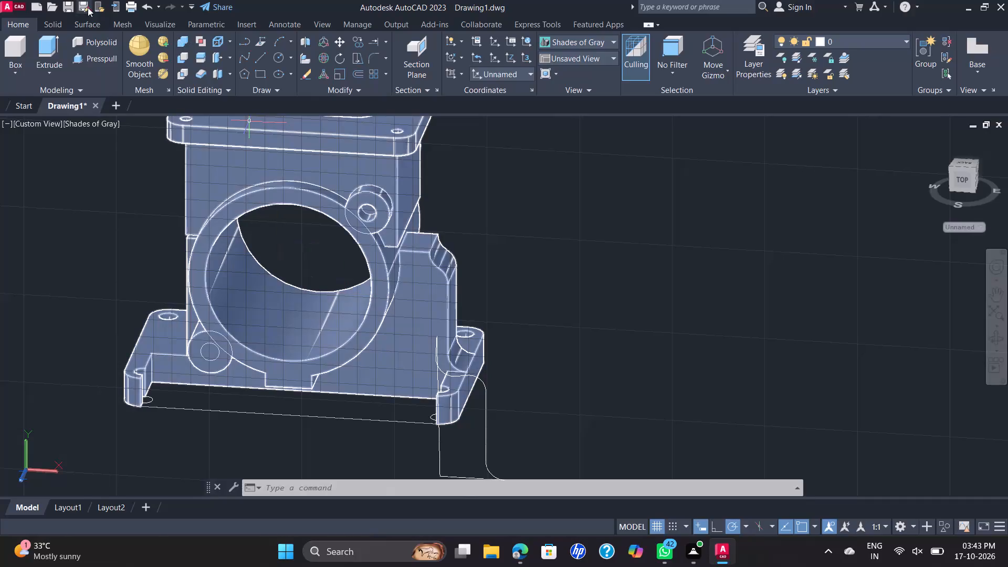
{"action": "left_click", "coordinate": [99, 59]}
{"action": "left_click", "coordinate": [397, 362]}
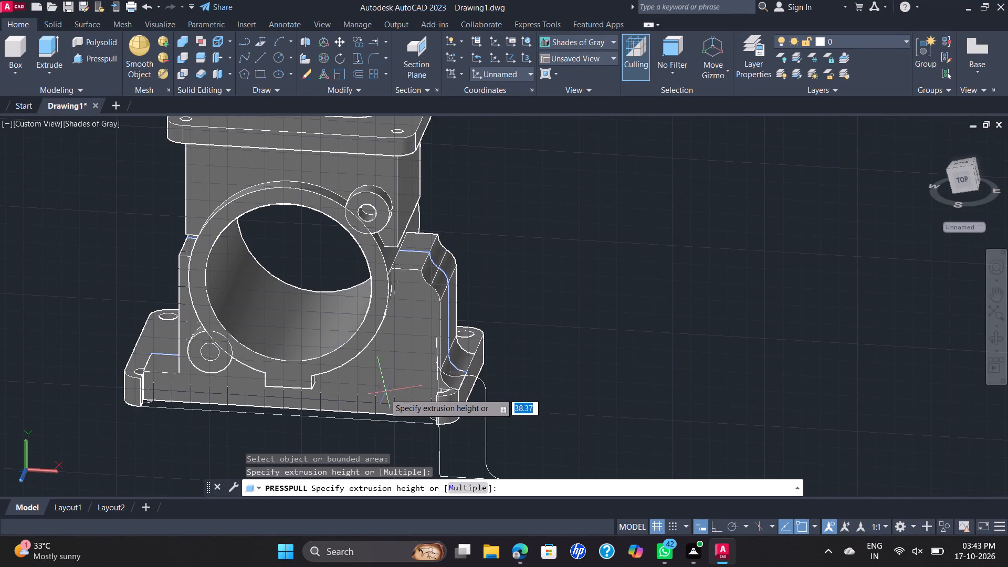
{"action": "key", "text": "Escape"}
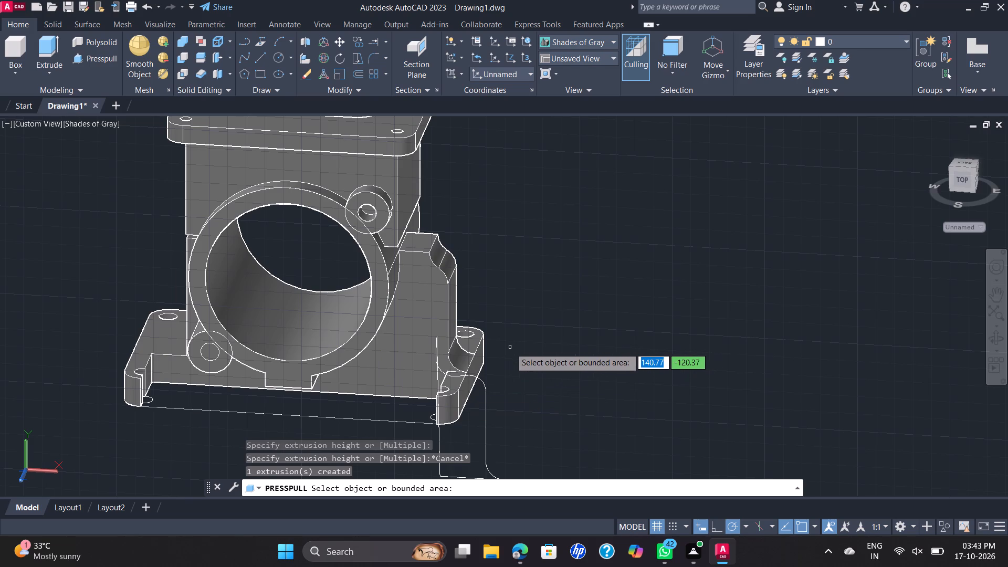
Undo the recent edits back to the separate lower block, before its bore was cleared and its front face trimmed.
{"action": "key", "text": "ctrl+z"}
{"action": "key", "text": "ctrl+z"}
{"action": "key", "text": "ctrl+z"}
{"action": "key", "text": "Escape"}
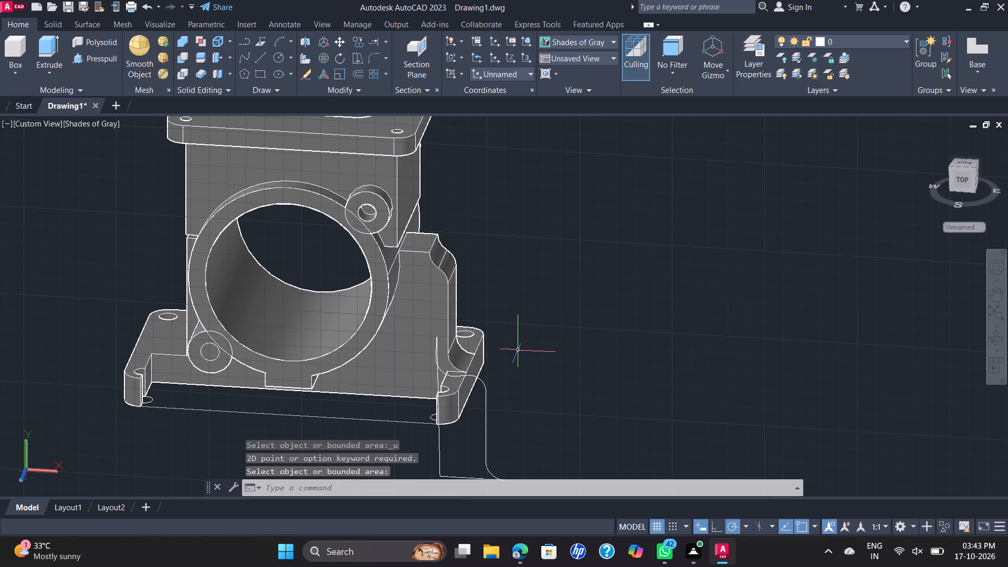
{"action": "key", "text": "ctrl+z"}
{"action": "key", "text": "ctrl+z"}
{"action": "key", "text": "ctrl+z"}
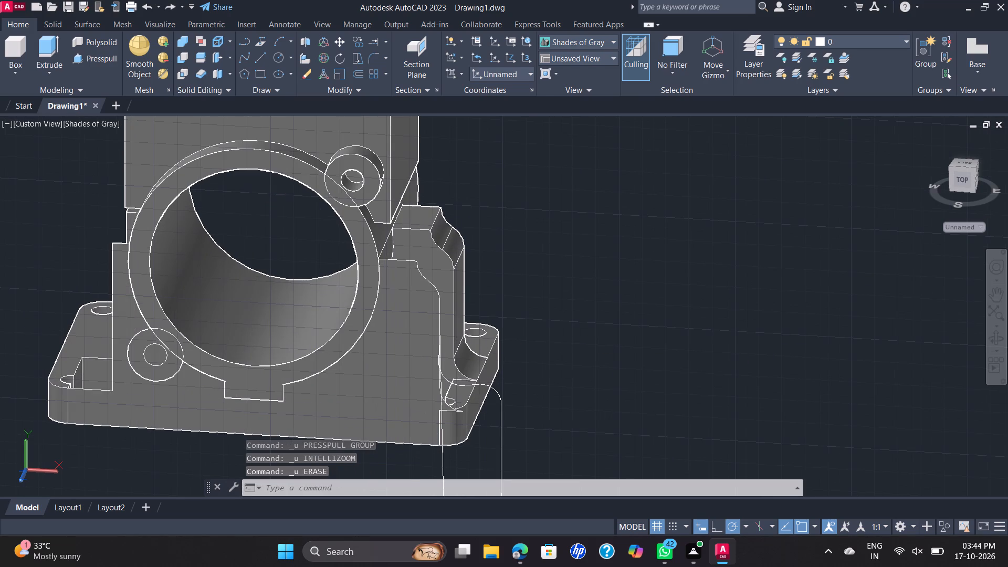
{"action": "key", "text": "ctrl+z"}
{"action": "key", "text": "ctrl+z"}
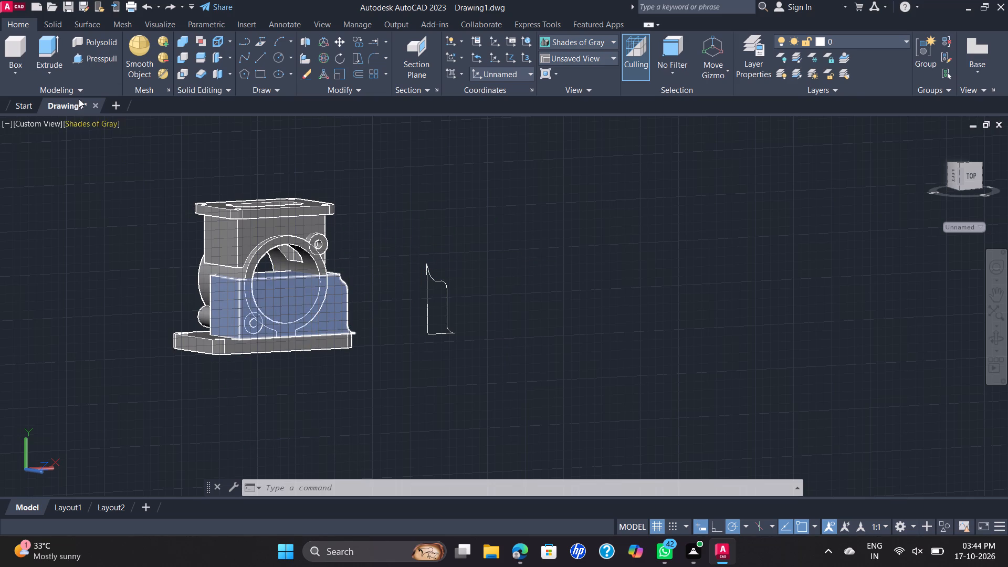
Presspull the block face inside the cylinder's inner circle all the way back to clear the bore.
{"action": "left_click", "coordinate": [91, 53]}
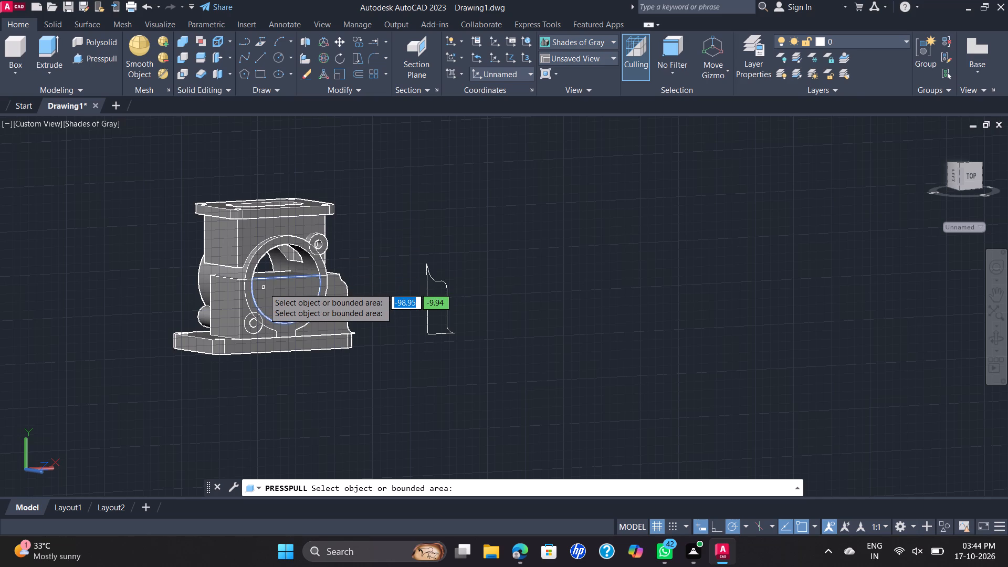
{"action": "left_click", "coordinate": [285, 299]}
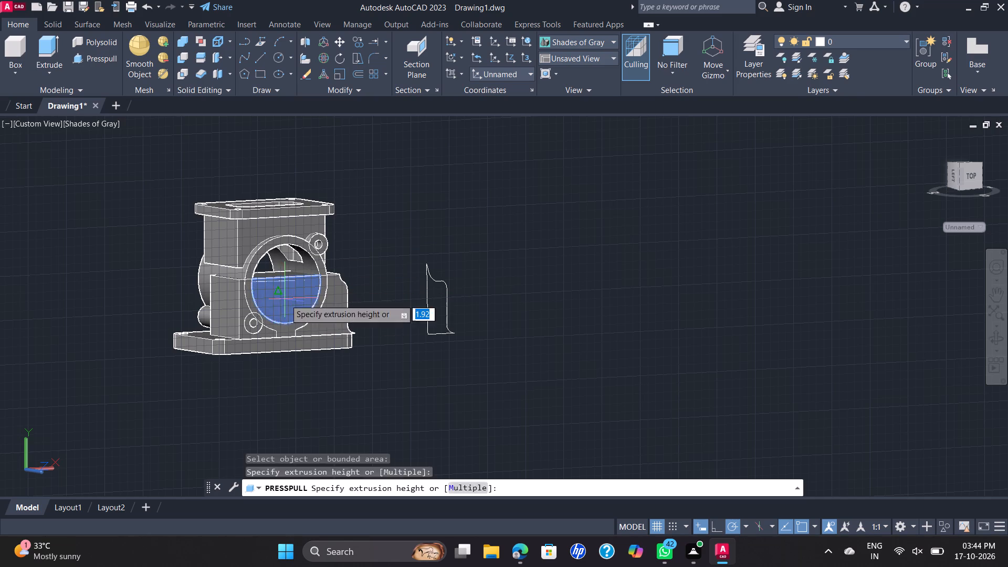
{"action": "left_click", "coordinate": [0, 272]}
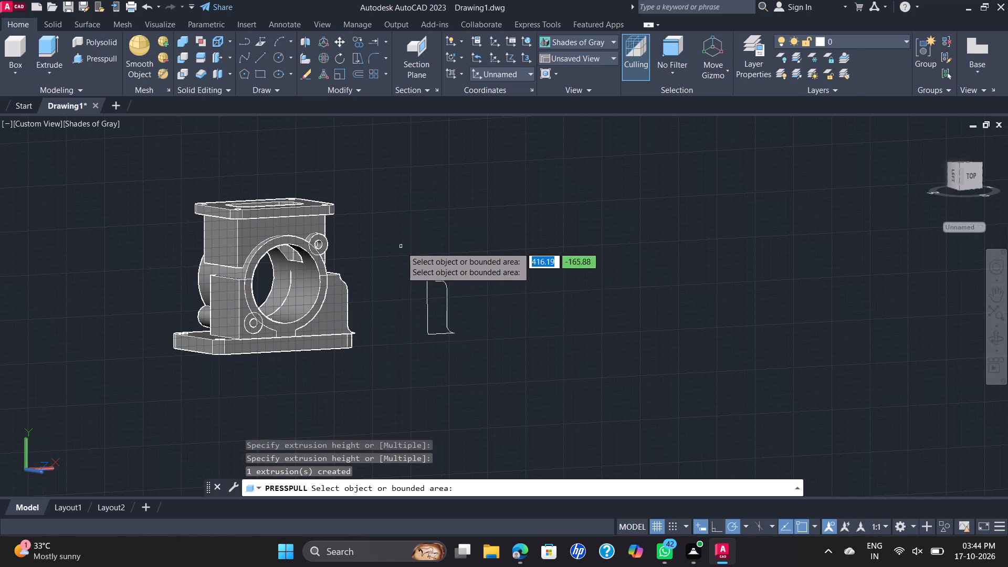
{"action": "key", "text": "Escape"}
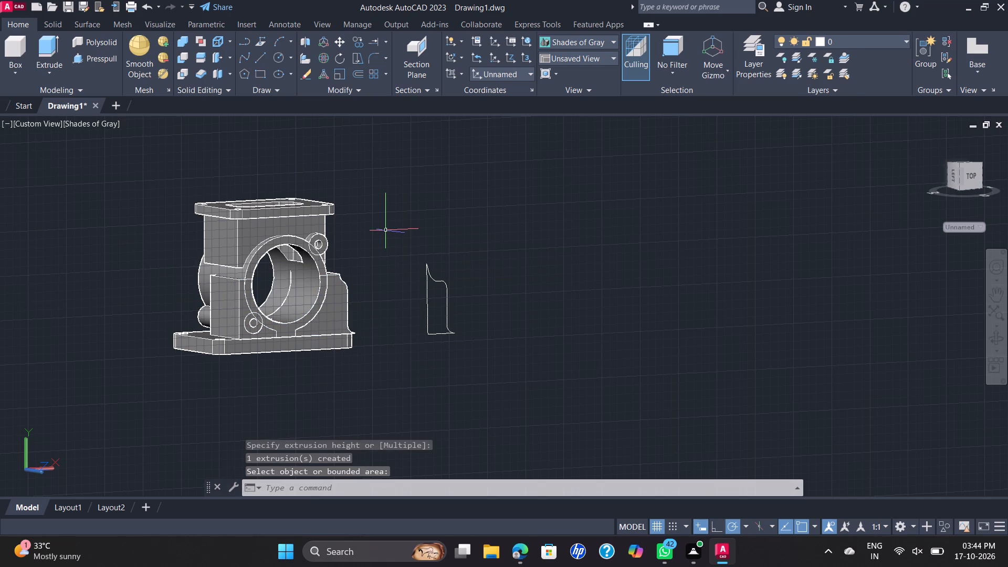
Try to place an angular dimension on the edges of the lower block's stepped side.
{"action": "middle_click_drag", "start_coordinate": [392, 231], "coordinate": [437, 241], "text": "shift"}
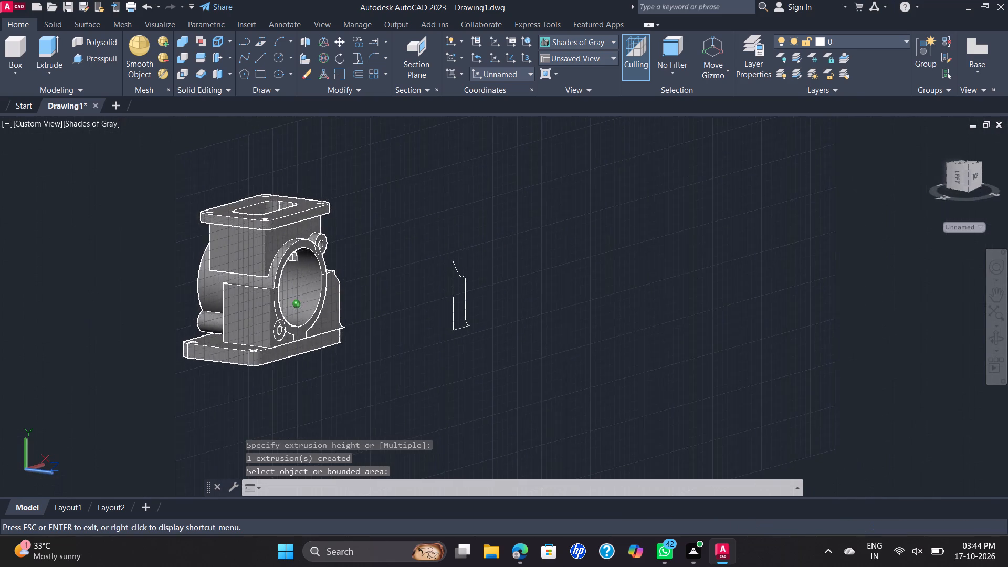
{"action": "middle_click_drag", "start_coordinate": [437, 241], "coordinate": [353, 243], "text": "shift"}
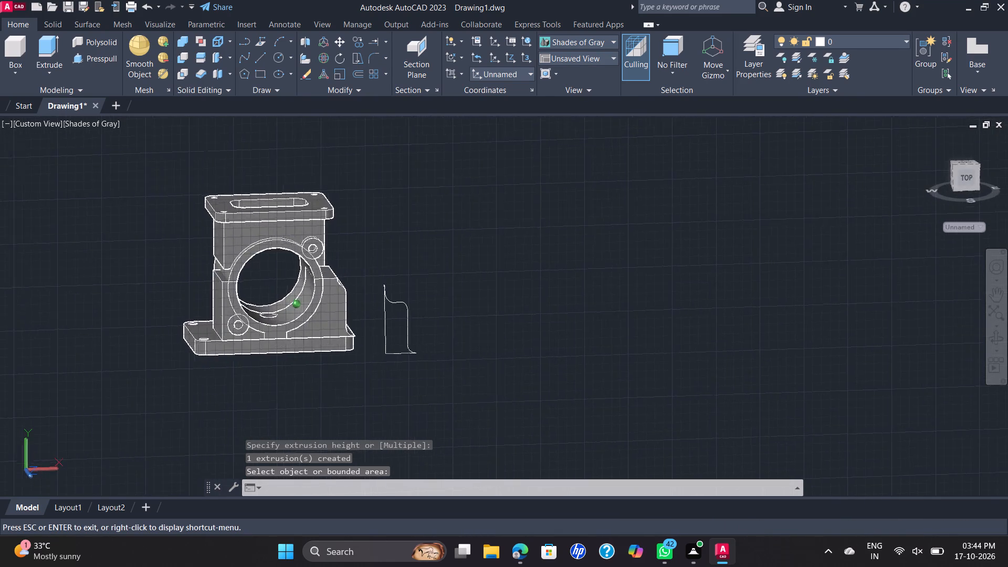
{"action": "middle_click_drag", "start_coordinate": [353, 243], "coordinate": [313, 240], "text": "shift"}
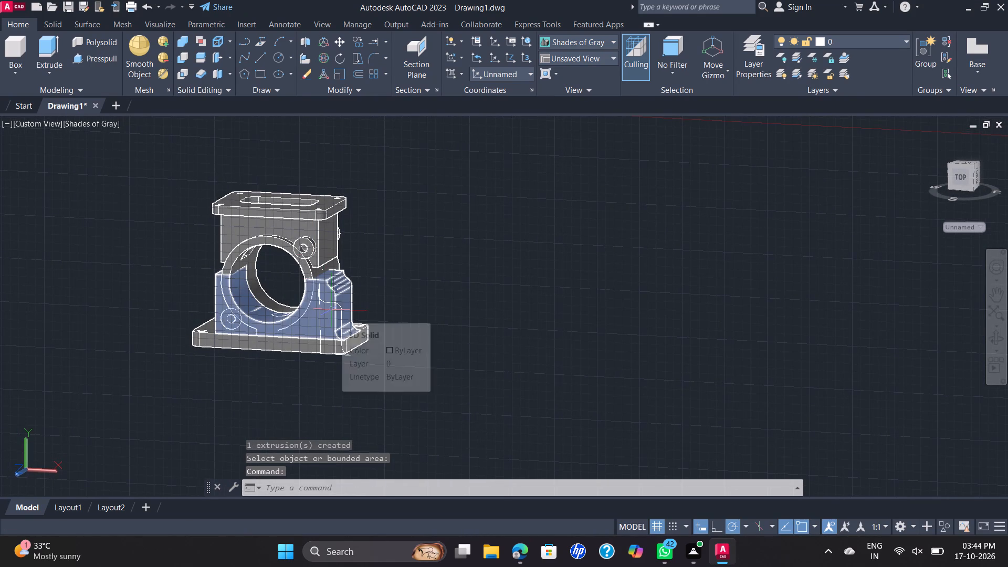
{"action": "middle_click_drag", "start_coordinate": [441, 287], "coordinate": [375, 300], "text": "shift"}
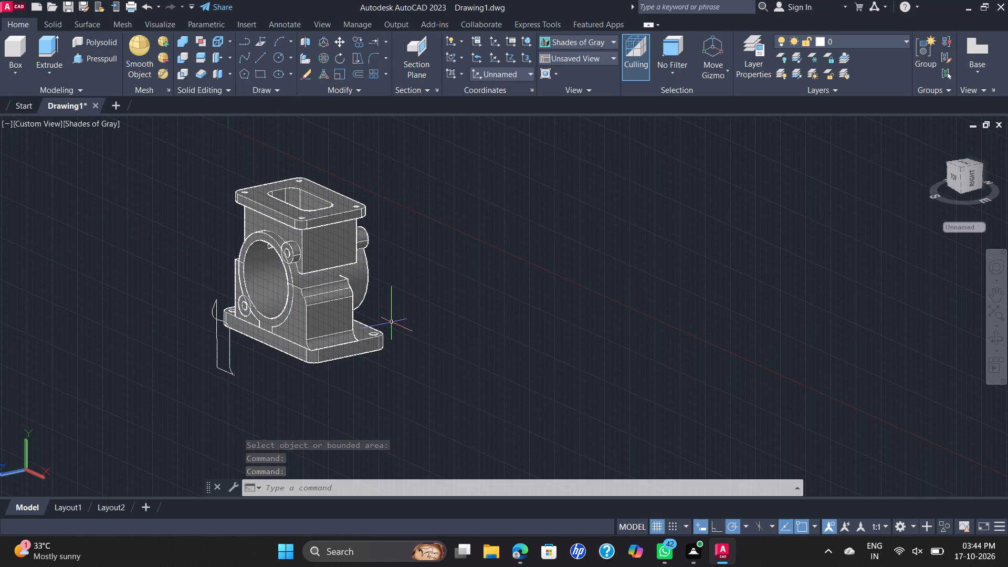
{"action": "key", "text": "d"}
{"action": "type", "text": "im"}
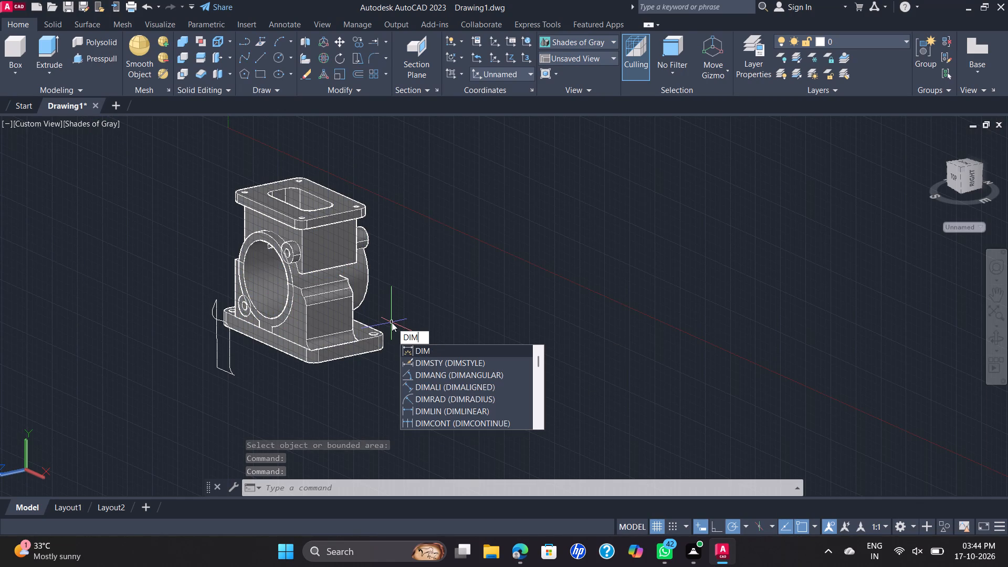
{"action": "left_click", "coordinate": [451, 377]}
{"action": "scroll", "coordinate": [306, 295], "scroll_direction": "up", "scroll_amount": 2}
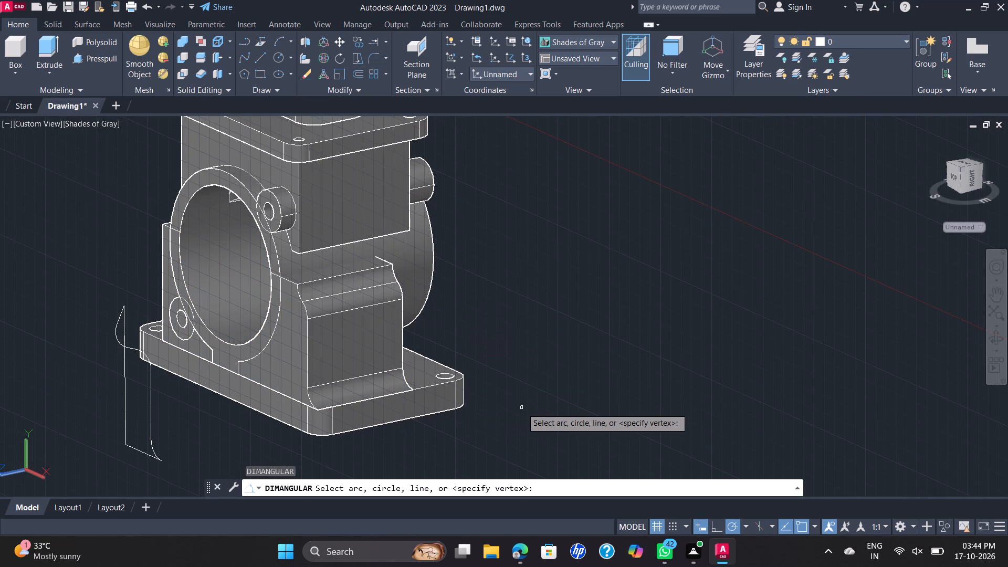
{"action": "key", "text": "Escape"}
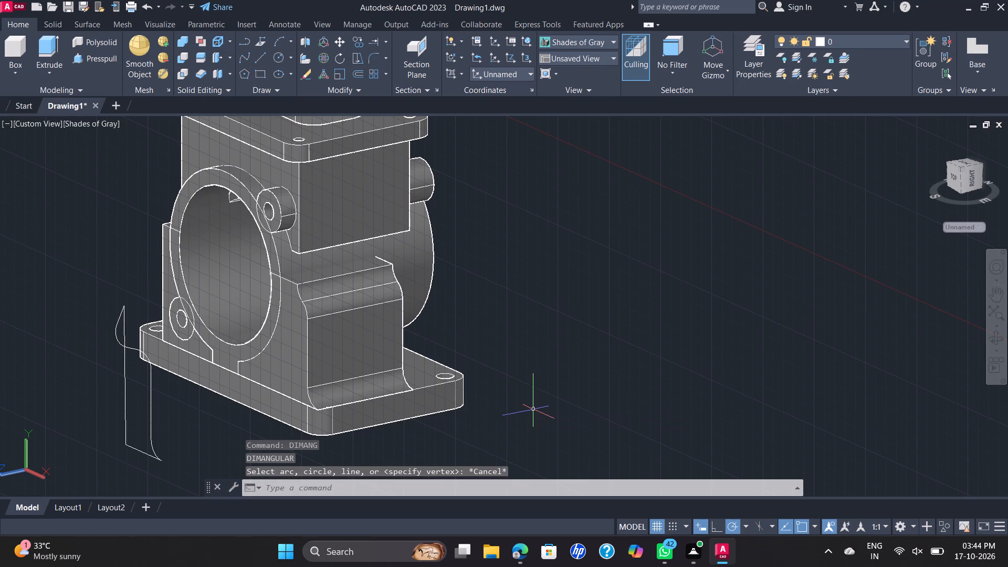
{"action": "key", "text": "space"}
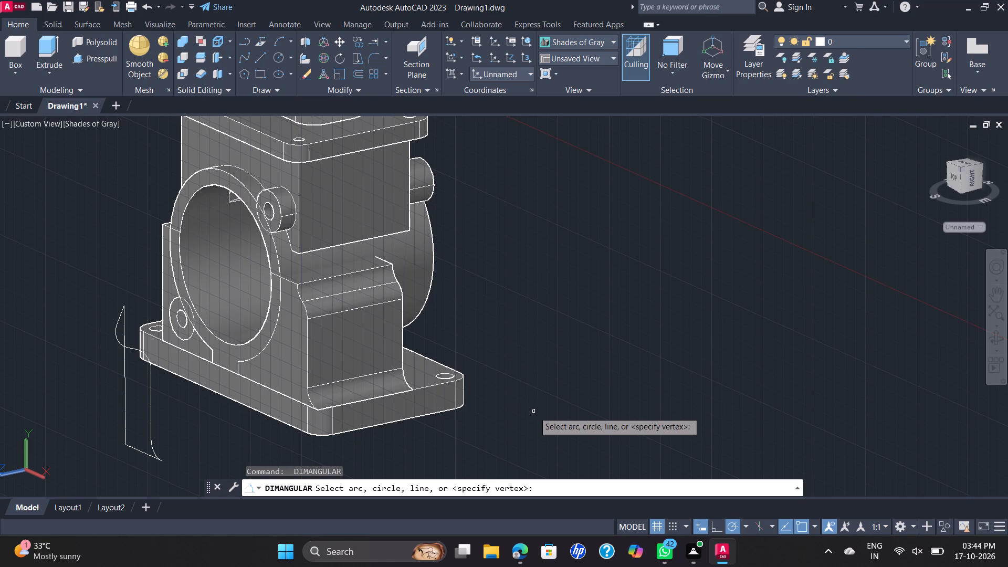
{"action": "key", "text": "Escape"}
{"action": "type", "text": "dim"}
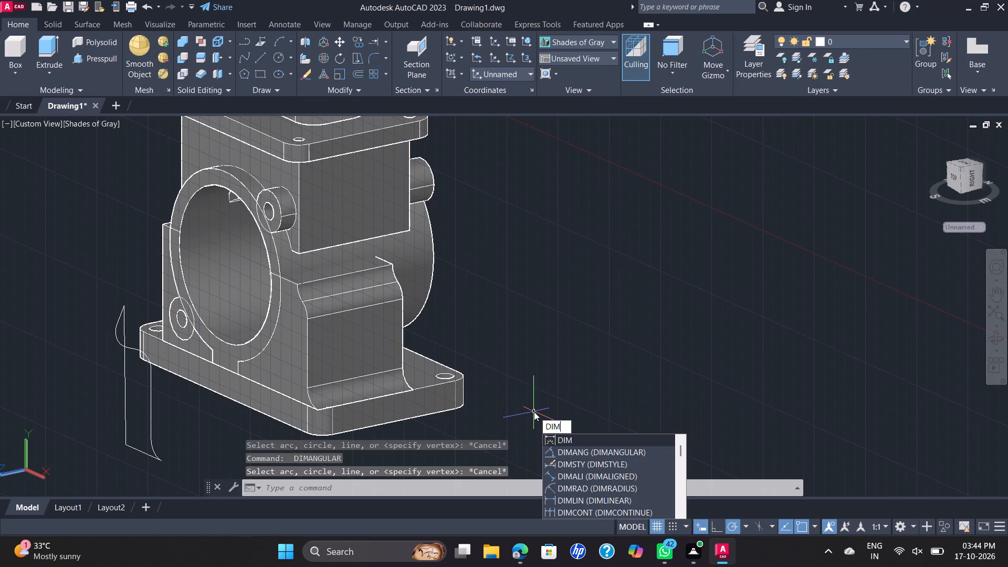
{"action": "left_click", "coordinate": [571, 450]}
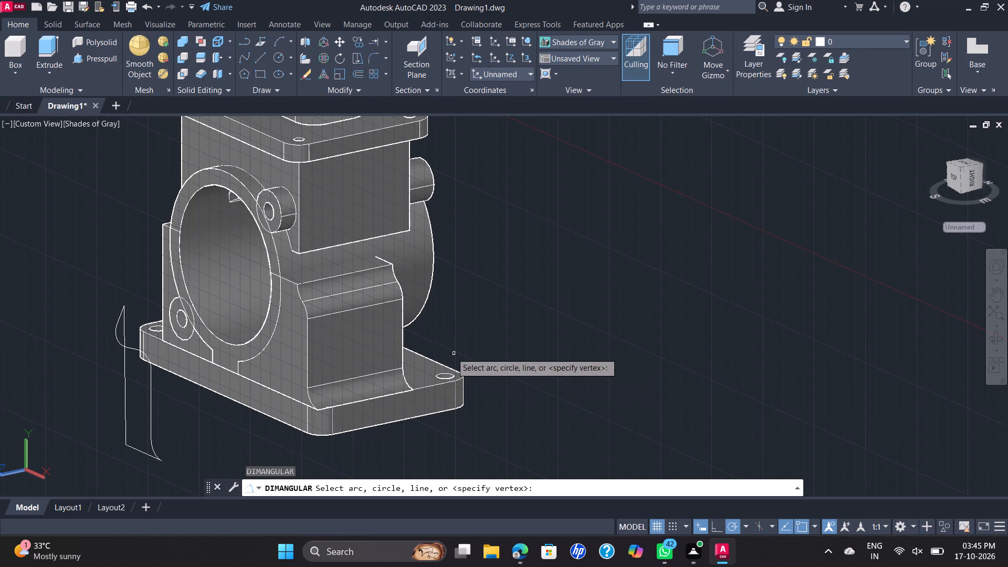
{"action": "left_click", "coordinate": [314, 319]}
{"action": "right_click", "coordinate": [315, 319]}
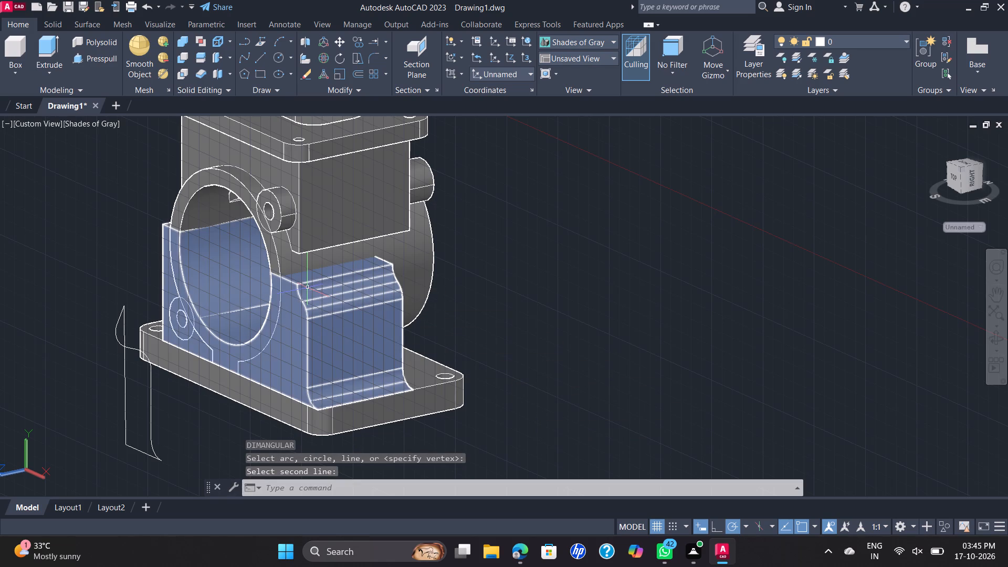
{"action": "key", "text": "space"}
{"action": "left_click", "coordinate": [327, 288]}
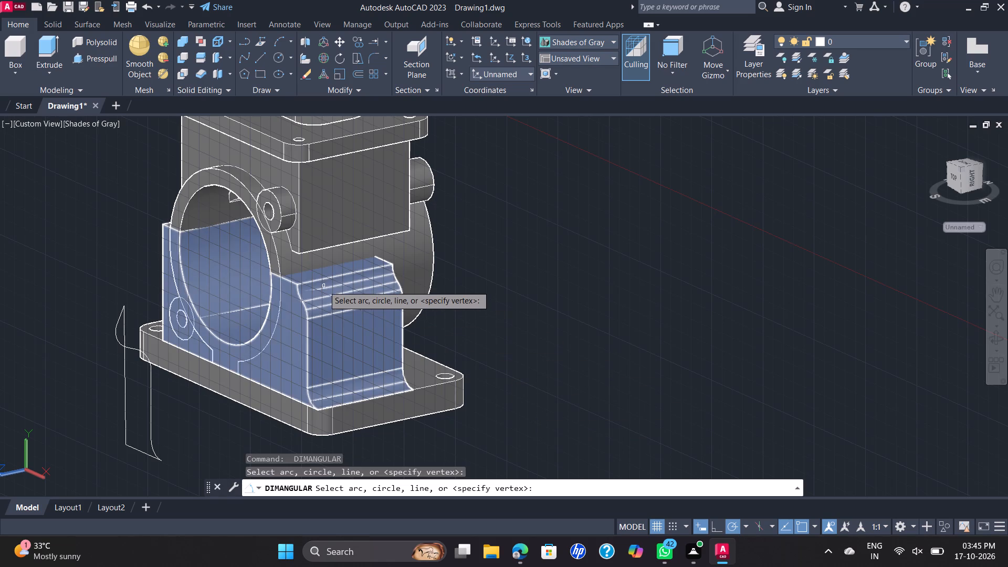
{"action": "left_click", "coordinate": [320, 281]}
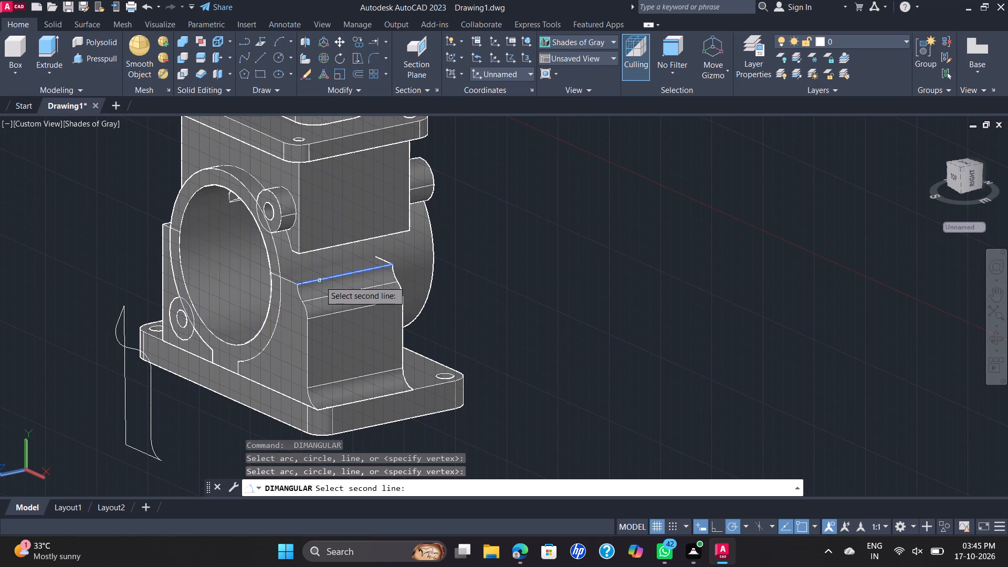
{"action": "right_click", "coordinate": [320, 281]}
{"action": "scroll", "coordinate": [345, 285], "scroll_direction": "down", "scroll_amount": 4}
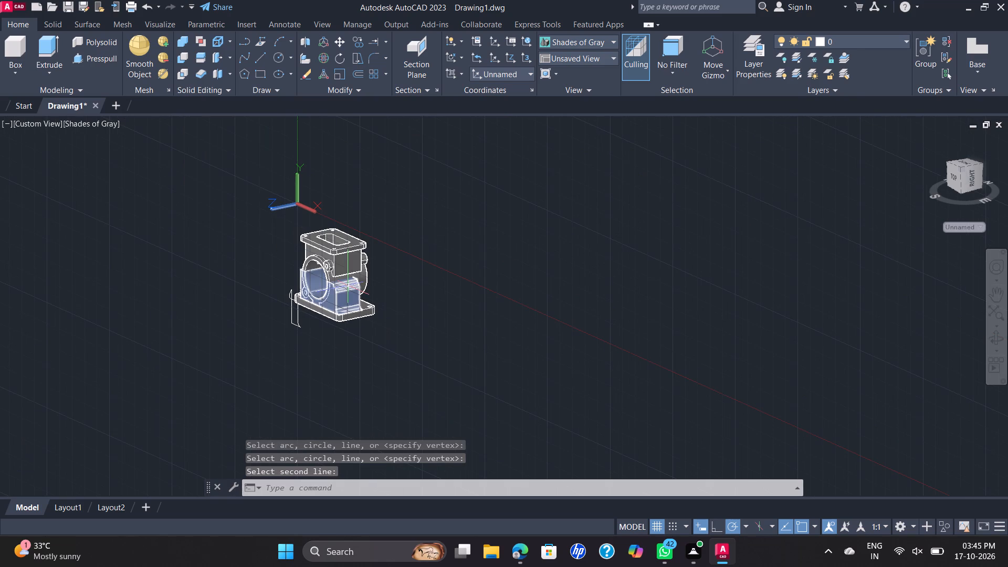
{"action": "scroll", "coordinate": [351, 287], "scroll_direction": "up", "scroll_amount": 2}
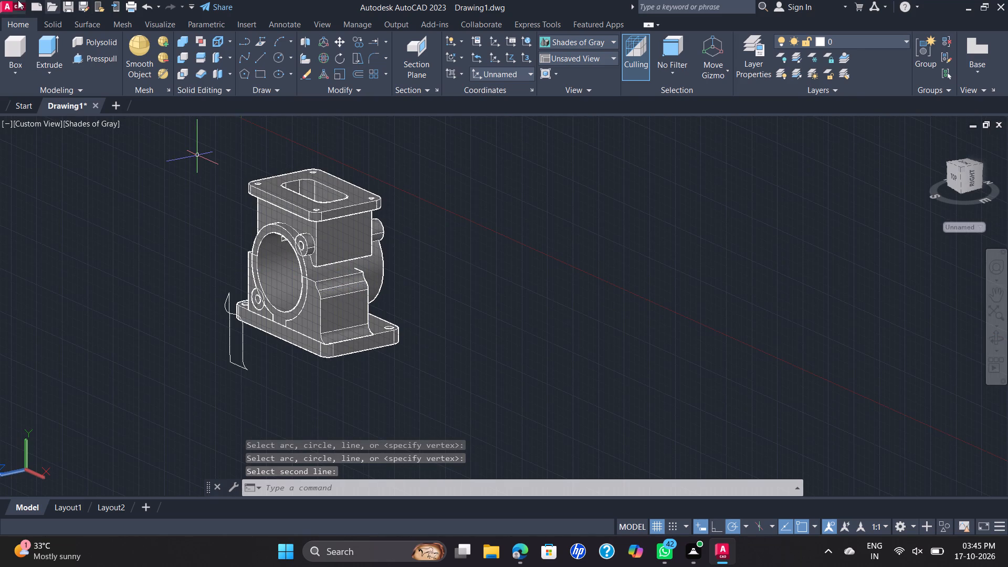
Examine the housing in the 2D Wireframe visual style and return it to Shades of Gray.
{"action": "left_click", "coordinate": [97, 120]}
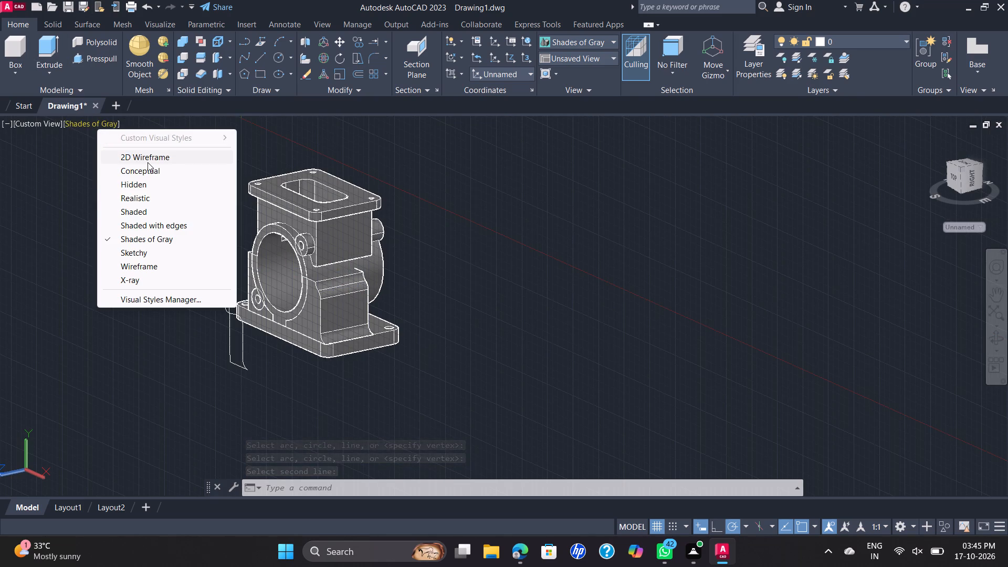
{"action": "left_click", "coordinate": [145, 150]}
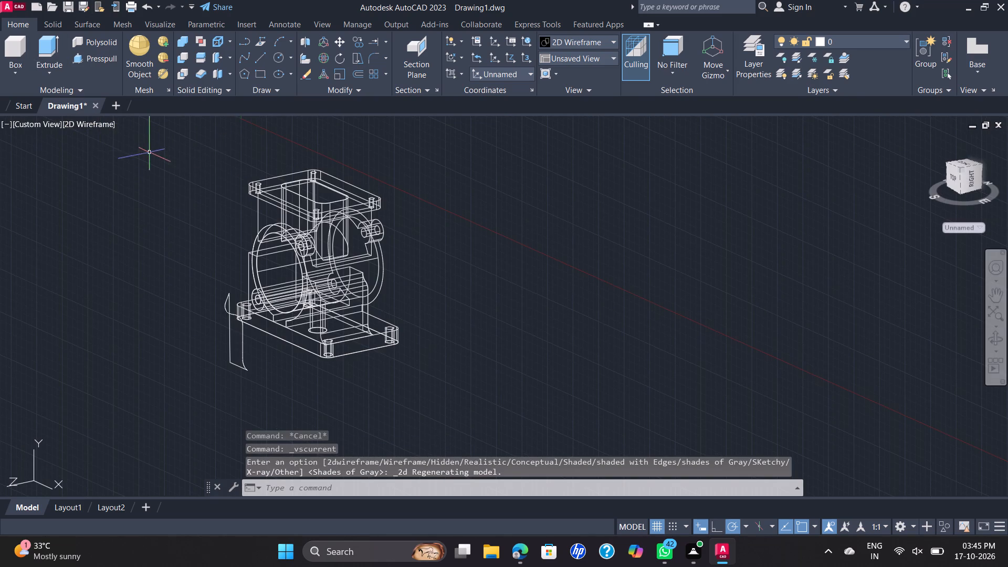
{"action": "scroll", "coordinate": [365, 298], "scroll_direction": "up", "scroll_amount": 2}
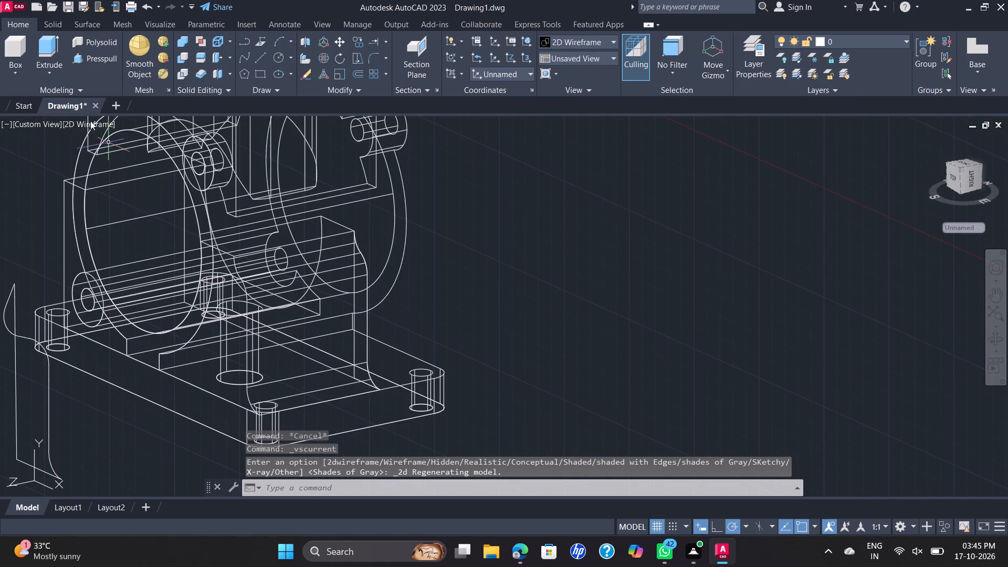
{"action": "left_click", "coordinate": [49, 124]}
{"action": "left_click", "coordinate": [12, 192]}
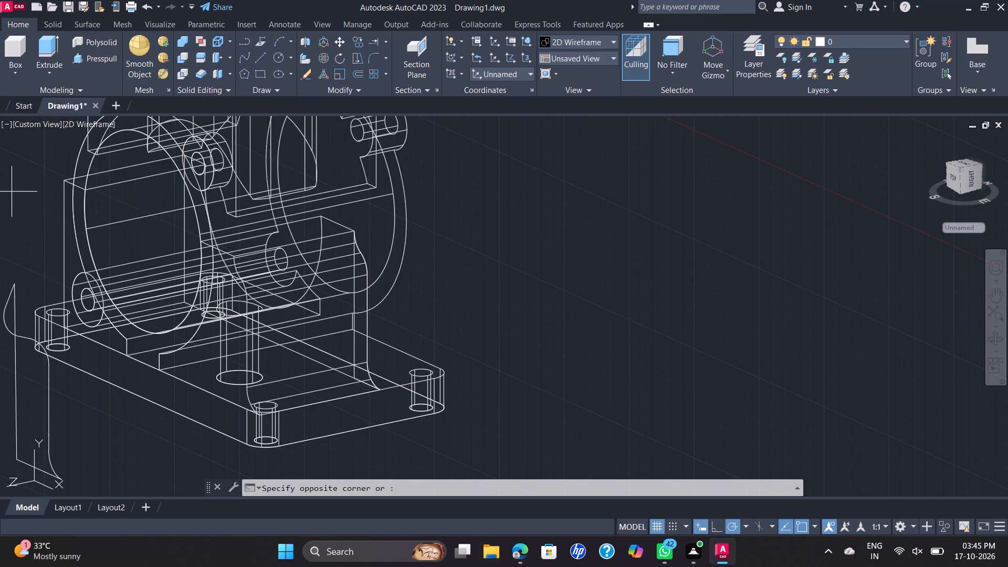
{"action": "left_click", "coordinate": [70, 123]}
{"action": "left_click", "coordinate": [66, 125]}
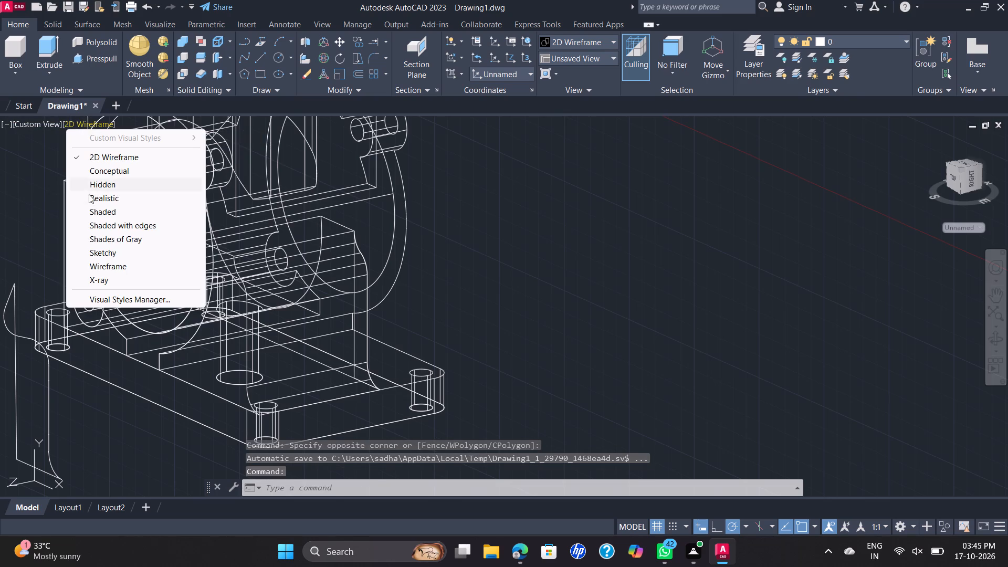
{"action": "left_click", "coordinate": [133, 236]}
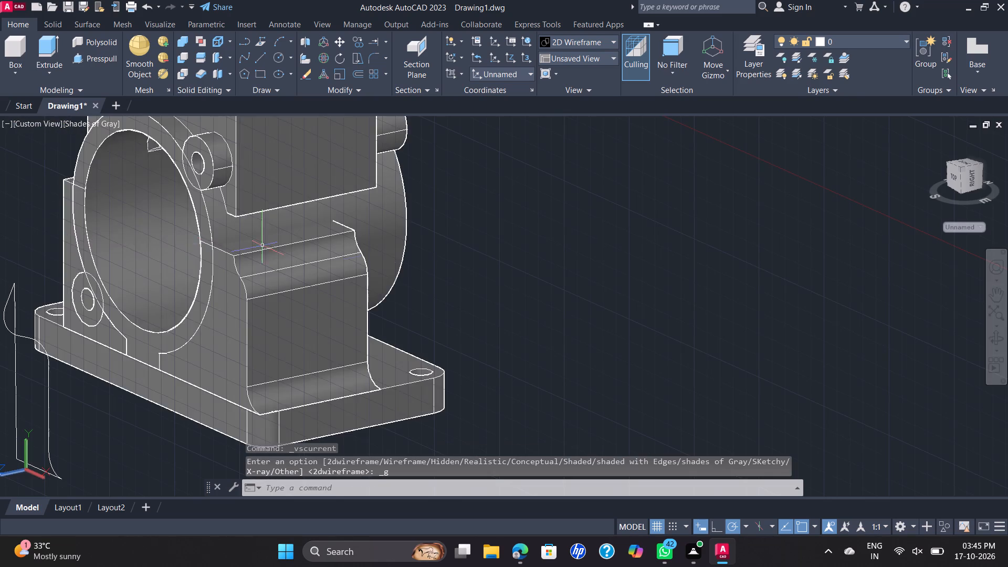
Presspull the lower block's front face inward along the cylinder axis by about 76 units, behind the front ring.
{"action": "scroll", "coordinate": [383, 257], "scroll_direction": "up", "scroll_amount": 1}
{"action": "scroll", "coordinate": [366, 269], "scroll_direction": "down", "scroll_amount": 1}
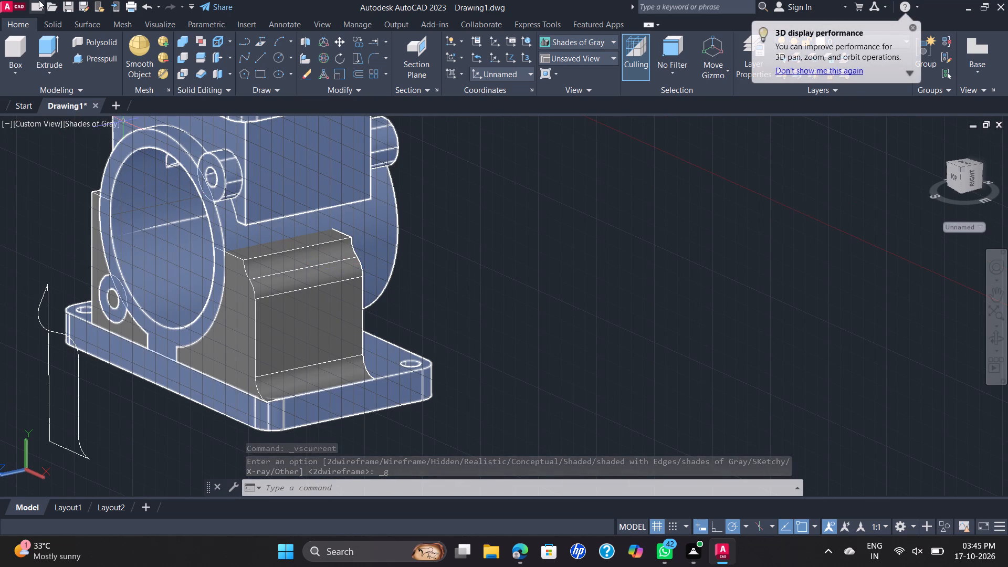
{"action": "left_click", "coordinate": [91, 56]}
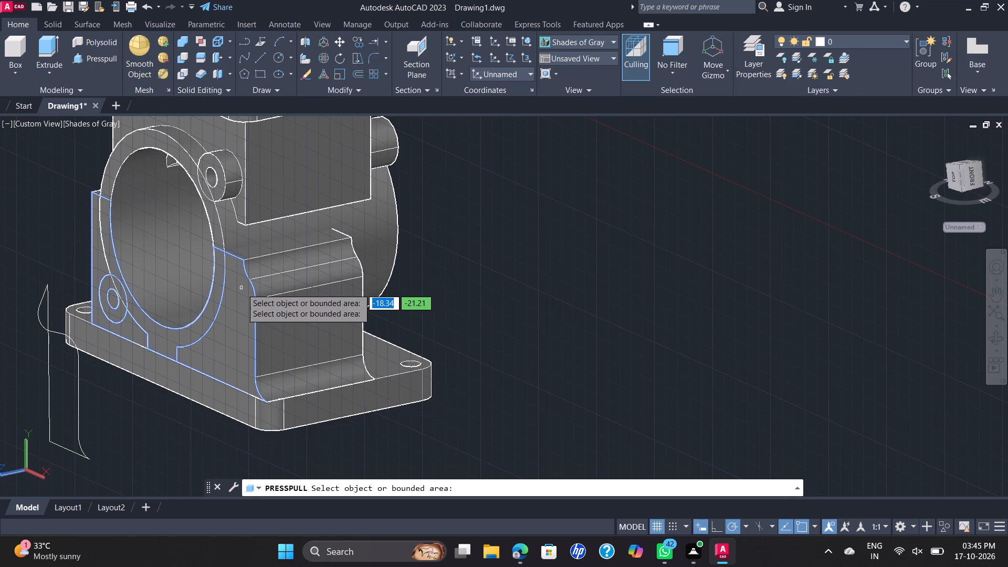
{"action": "left_click", "coordinate": [241, 288]}
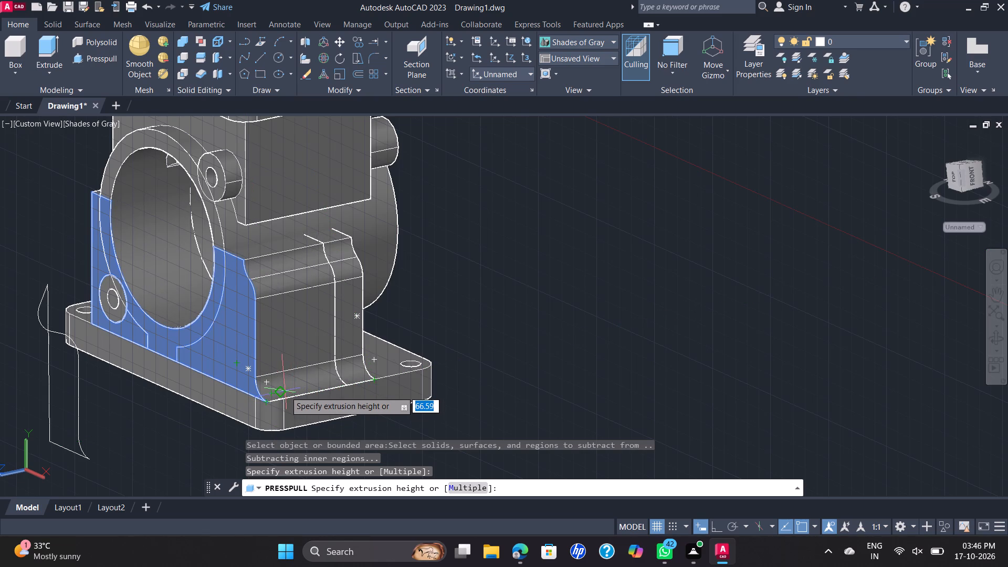
{"action": "scroll", "coordinate": [303, 396], "scroll_direction": "up", "scroll_amount": 2}
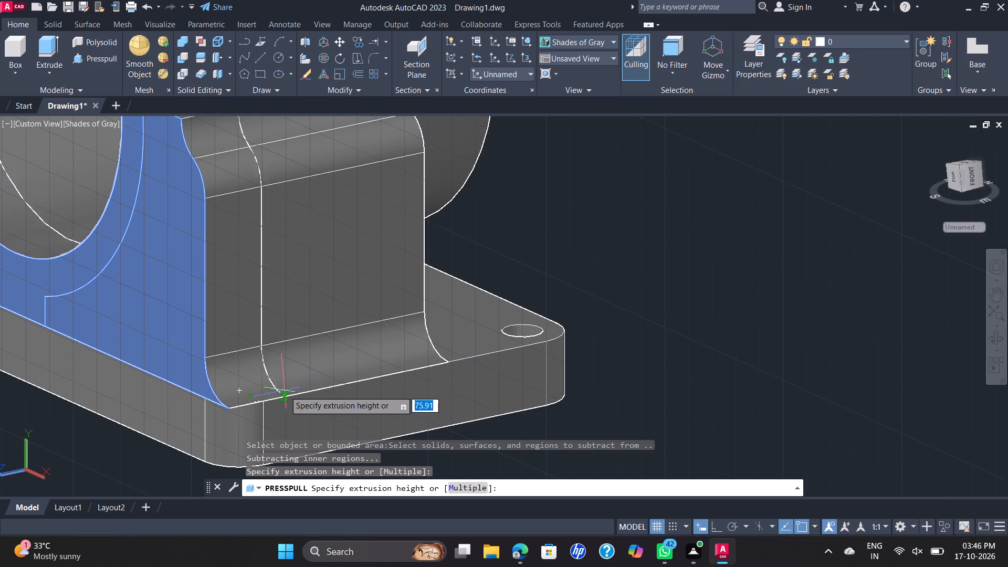
{"action": "left_click", "coordinate": [285, 391]}
{"action": "scroll", "coordinate": [303, 381], "scroll_direction": "down", "scroll_amount": 2}
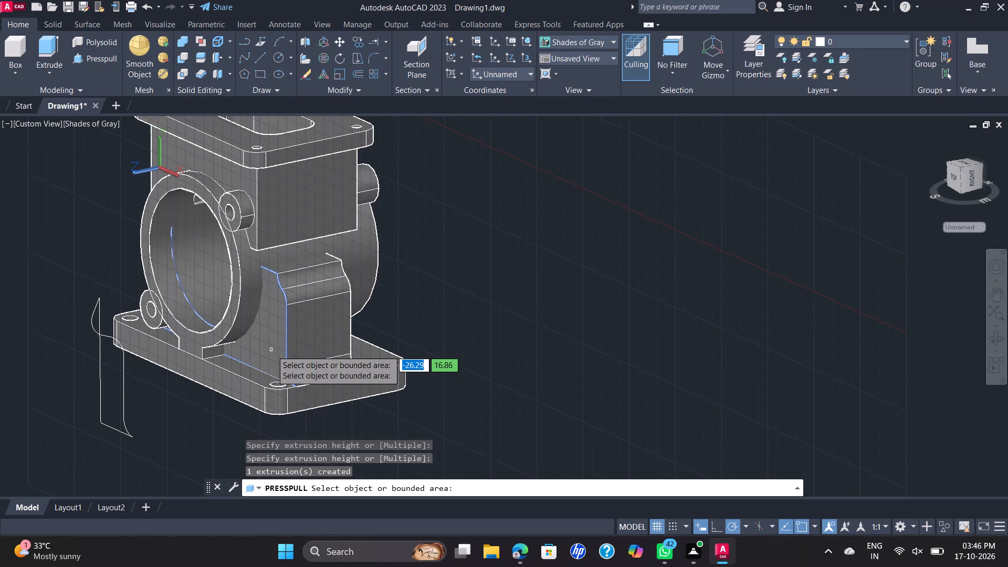
Presspull the hole circle of the lower front lug backward along the bore axis, through to behind the rear lug.
{"action": "key", "text": "Escape"}
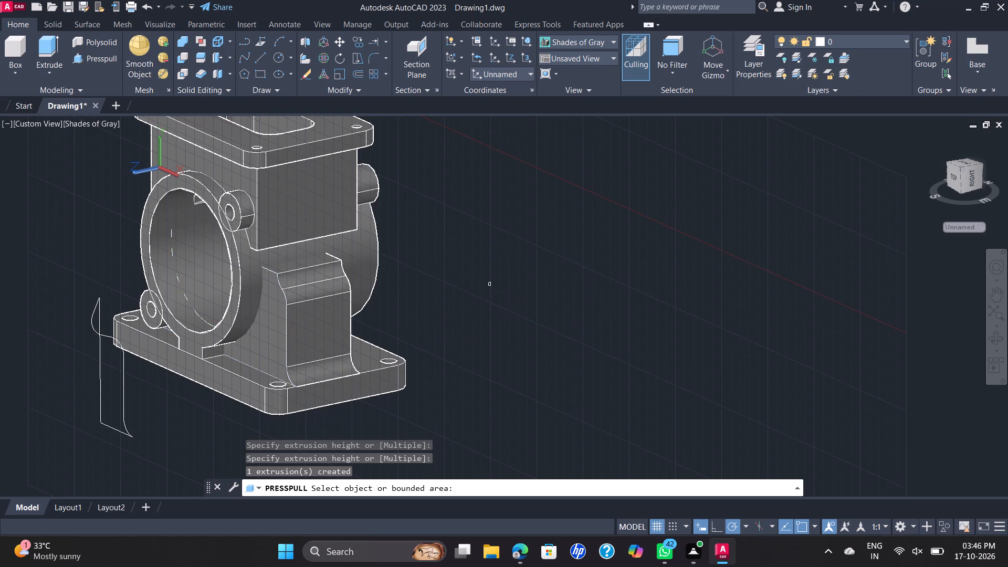
{"action": "scroll", "coordinate": [487, 285], "scroll_direction": "down", "scroll_amount": 2}
{"action": "scroll", "coordinate": [435, 279], "scroll_direction": "up", "scroll_amount": 1}
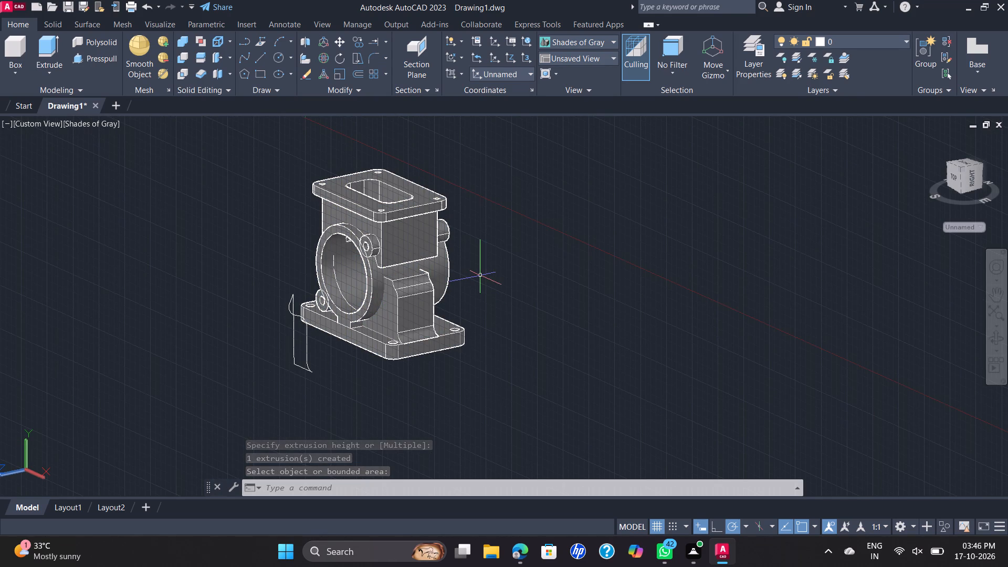
{"action": "middle_click_drag", "start_coordinate": [480, 276], "coordinate": [594, 268], "text": "shift"}
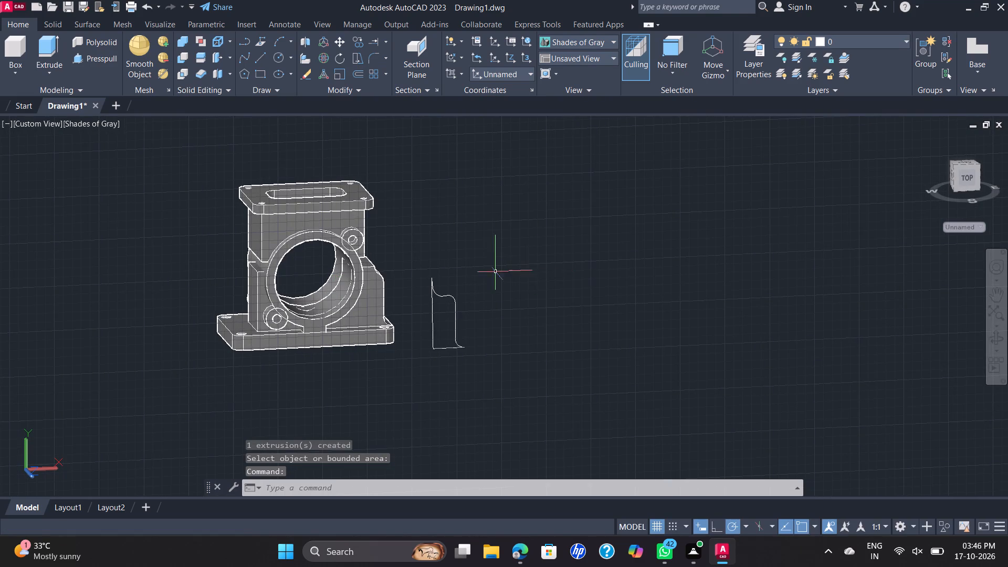
{"action": "middle_click_drag", "start_coordinate": [416, 287], "coordinate": [446, 295], "text": "shift"}
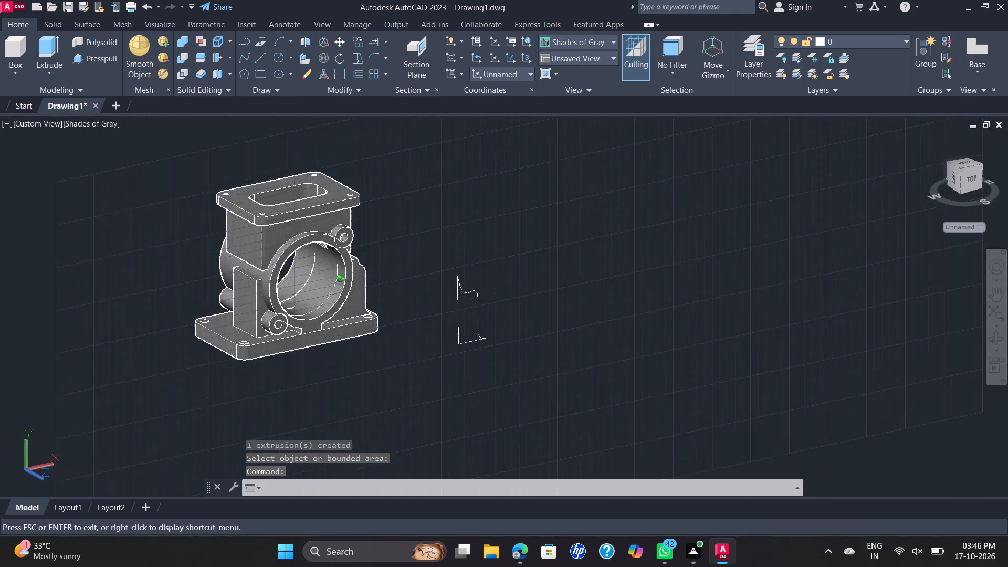
{"action": "middle_click_drag", "start_coordinate": [446, 295], "coordinate": [440, 291], "text": "shift"}
{"action": "scroll", "coordinate": [277, 319], "scroll_direction": "up", "scroll_amount": 6}
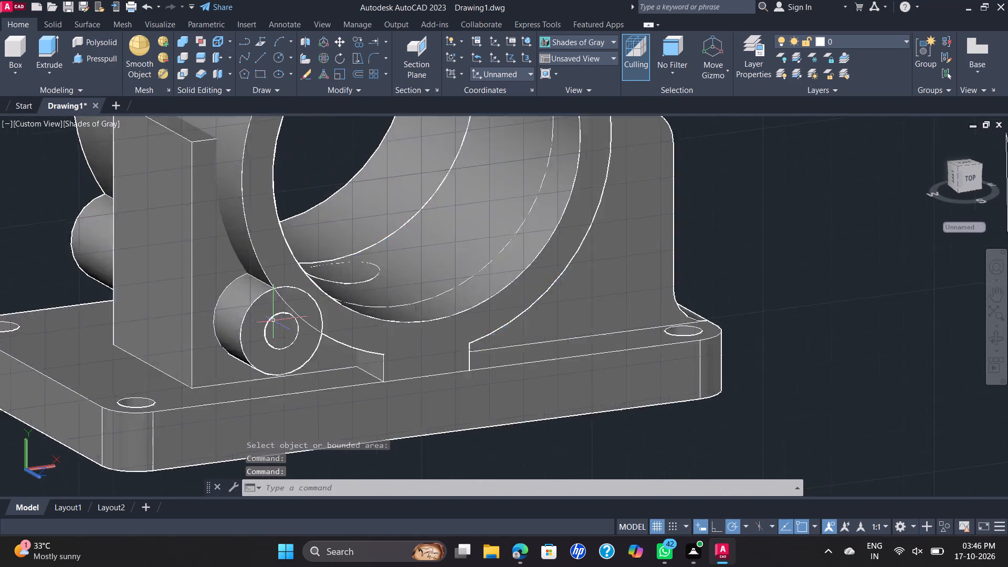
{"action": "scroll", "coordinate": [274, 321], "scroll_direction": "up", "scroll_amount": 1}
{"action": "scroll", "coordinate": [152, 37], "scroll_direction": "down", "scroll_amount": 2}
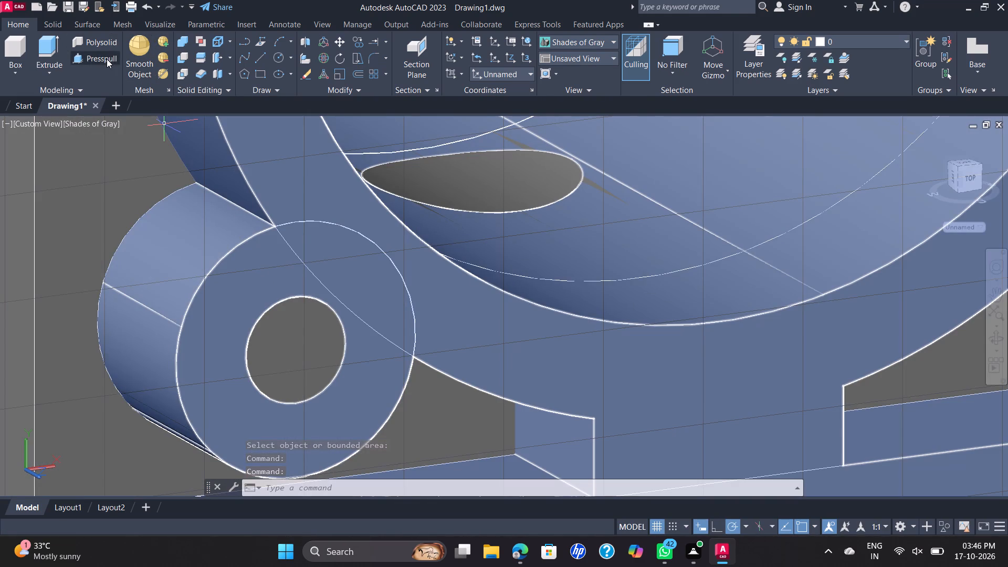
{"action": "left_click", "coordinate": [107, 59]}
{"action": "scroll", "coordinate": [277, 293], "scroll_direction": "down", "scroll_amount": 3}
{"action": "left_click", "coordinate": [291, 329]}
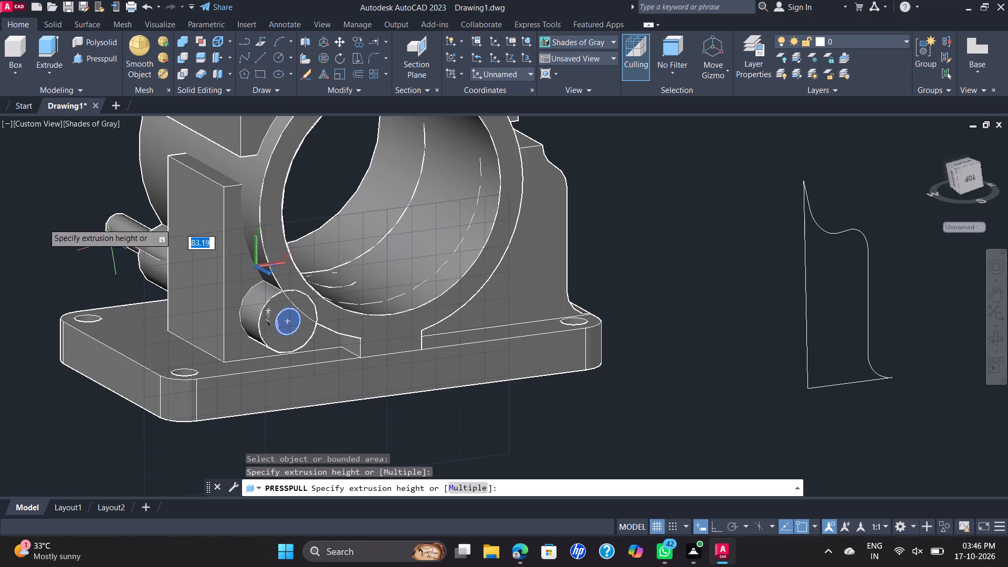
{"action": "left_click", "coordinate": [0, 206]}
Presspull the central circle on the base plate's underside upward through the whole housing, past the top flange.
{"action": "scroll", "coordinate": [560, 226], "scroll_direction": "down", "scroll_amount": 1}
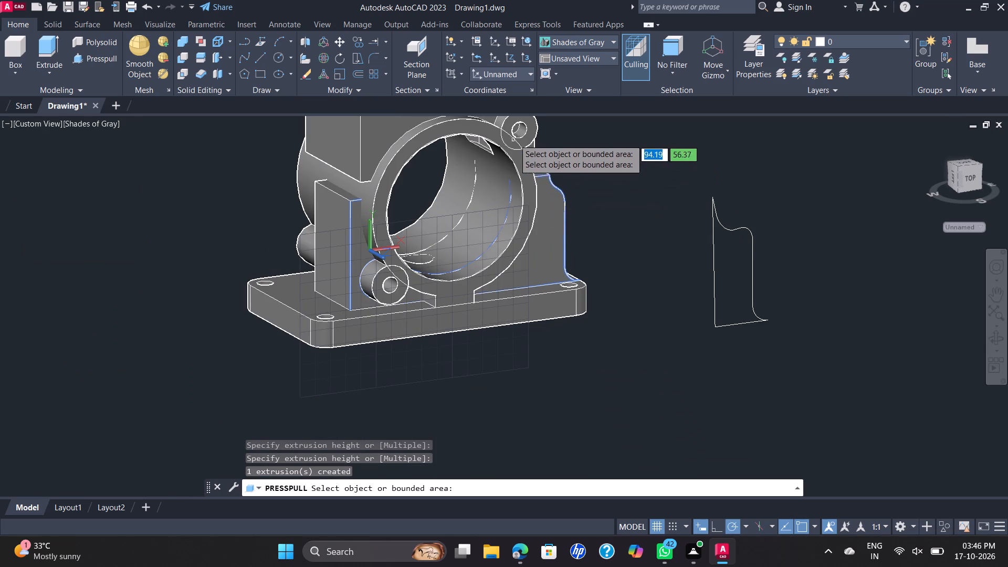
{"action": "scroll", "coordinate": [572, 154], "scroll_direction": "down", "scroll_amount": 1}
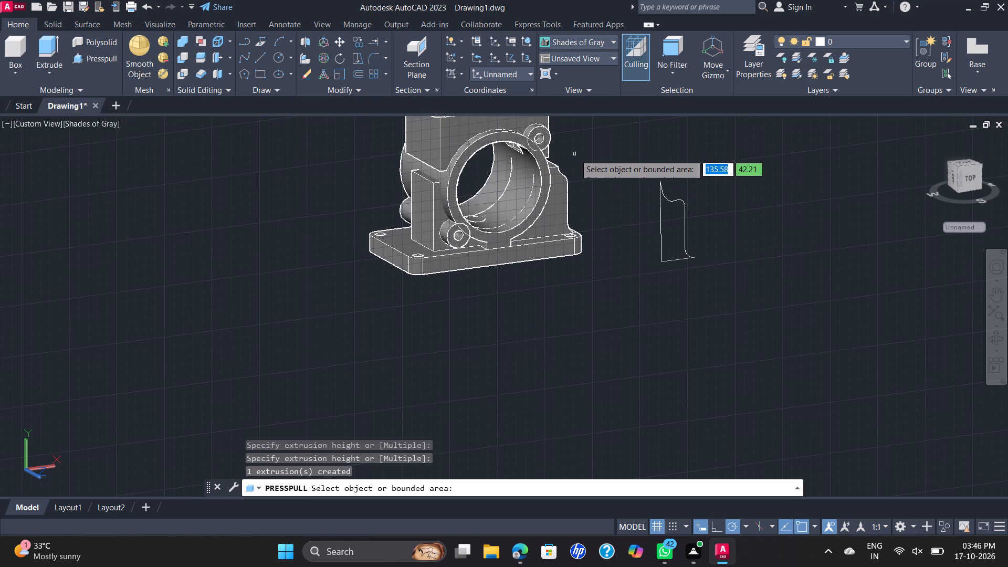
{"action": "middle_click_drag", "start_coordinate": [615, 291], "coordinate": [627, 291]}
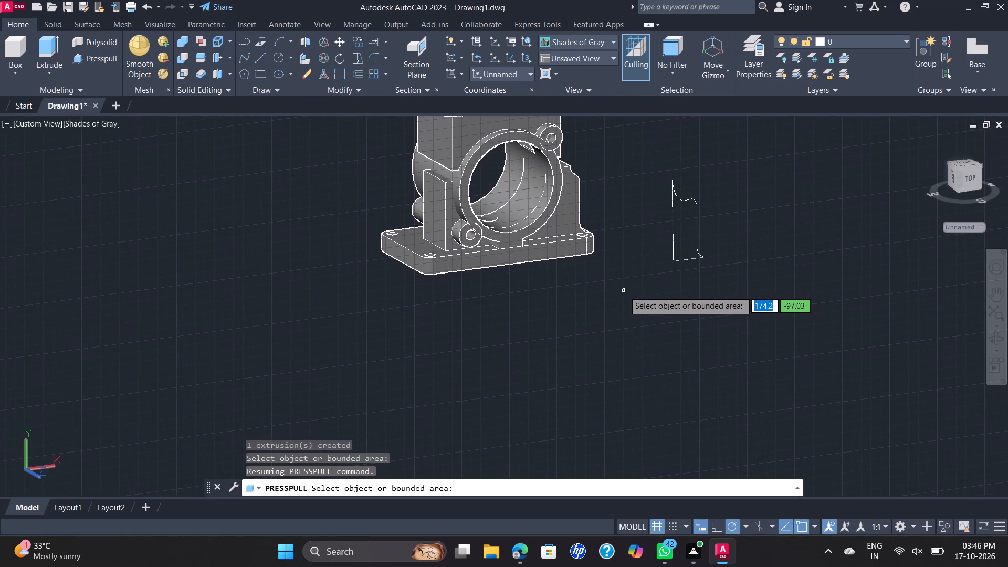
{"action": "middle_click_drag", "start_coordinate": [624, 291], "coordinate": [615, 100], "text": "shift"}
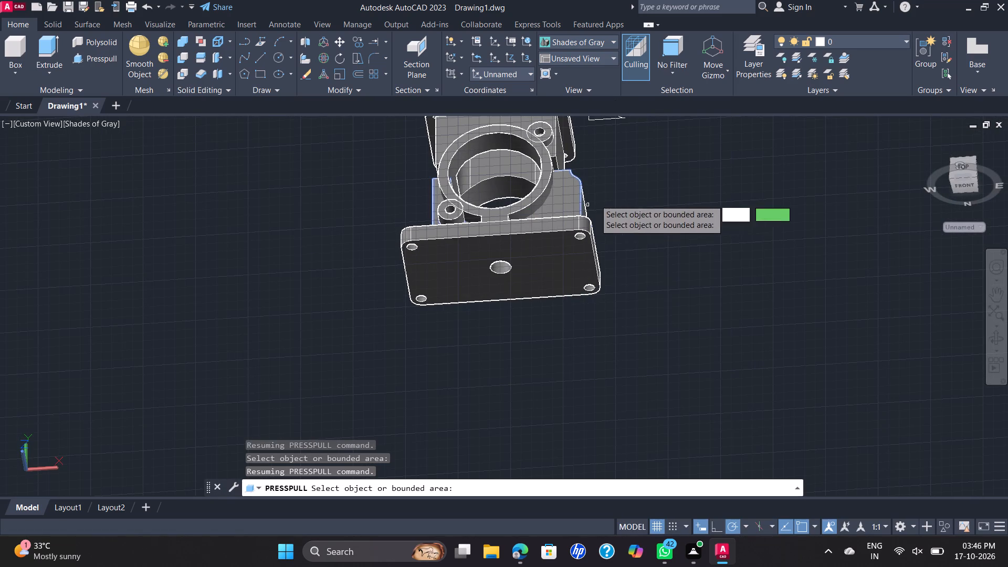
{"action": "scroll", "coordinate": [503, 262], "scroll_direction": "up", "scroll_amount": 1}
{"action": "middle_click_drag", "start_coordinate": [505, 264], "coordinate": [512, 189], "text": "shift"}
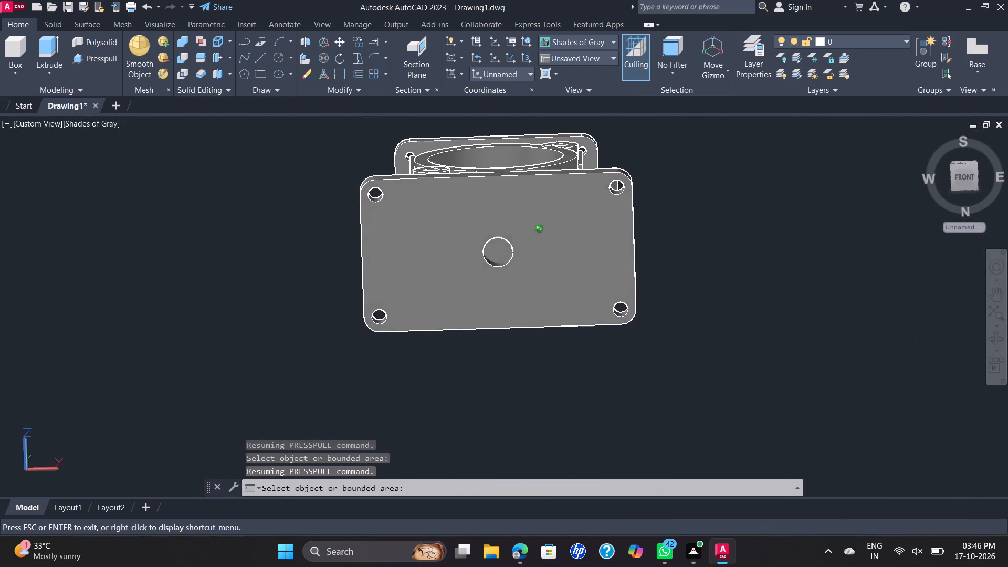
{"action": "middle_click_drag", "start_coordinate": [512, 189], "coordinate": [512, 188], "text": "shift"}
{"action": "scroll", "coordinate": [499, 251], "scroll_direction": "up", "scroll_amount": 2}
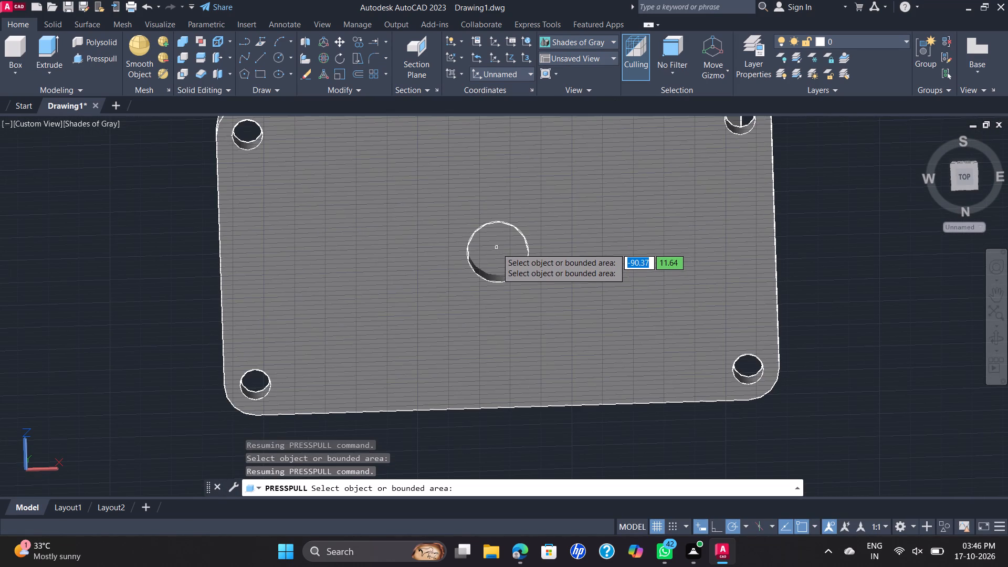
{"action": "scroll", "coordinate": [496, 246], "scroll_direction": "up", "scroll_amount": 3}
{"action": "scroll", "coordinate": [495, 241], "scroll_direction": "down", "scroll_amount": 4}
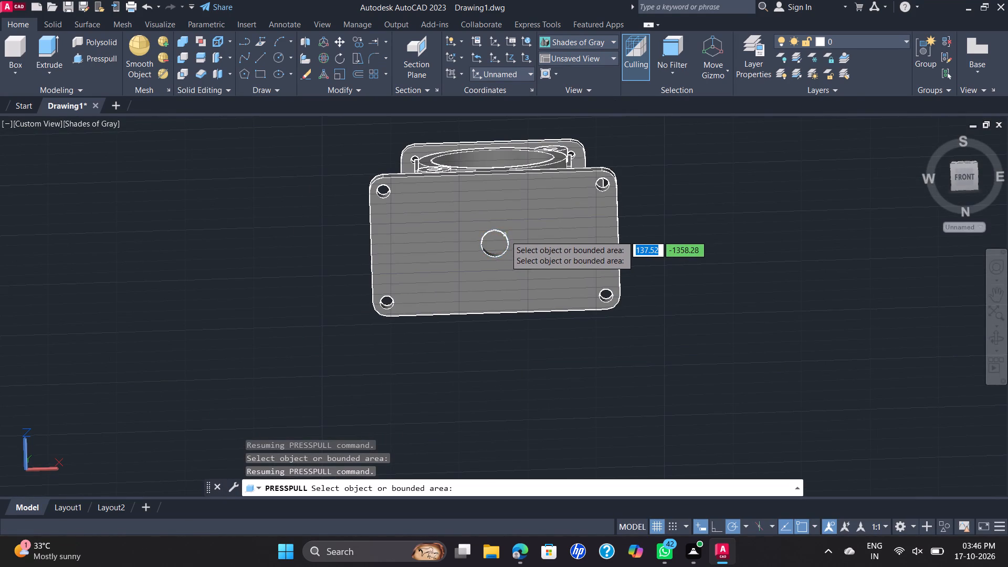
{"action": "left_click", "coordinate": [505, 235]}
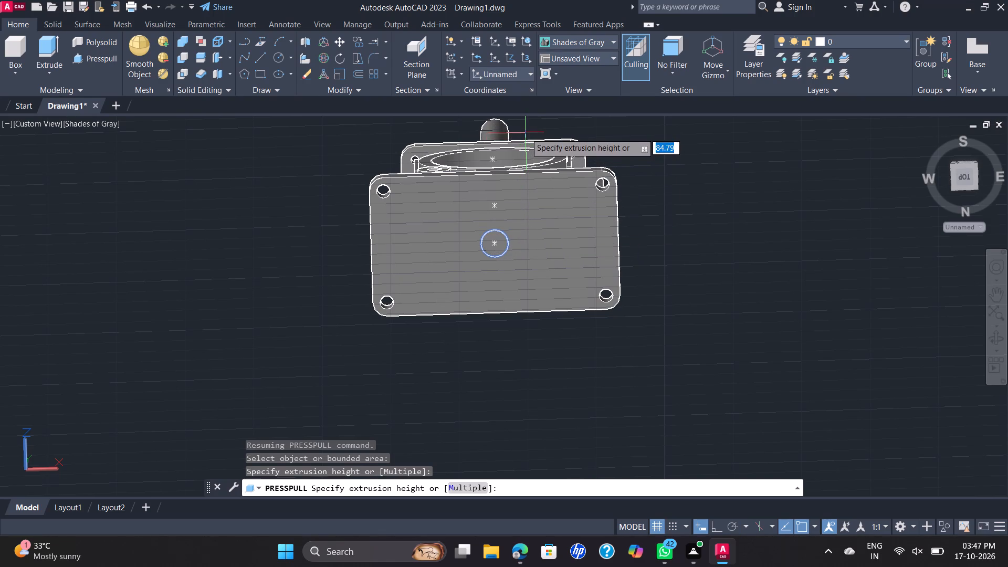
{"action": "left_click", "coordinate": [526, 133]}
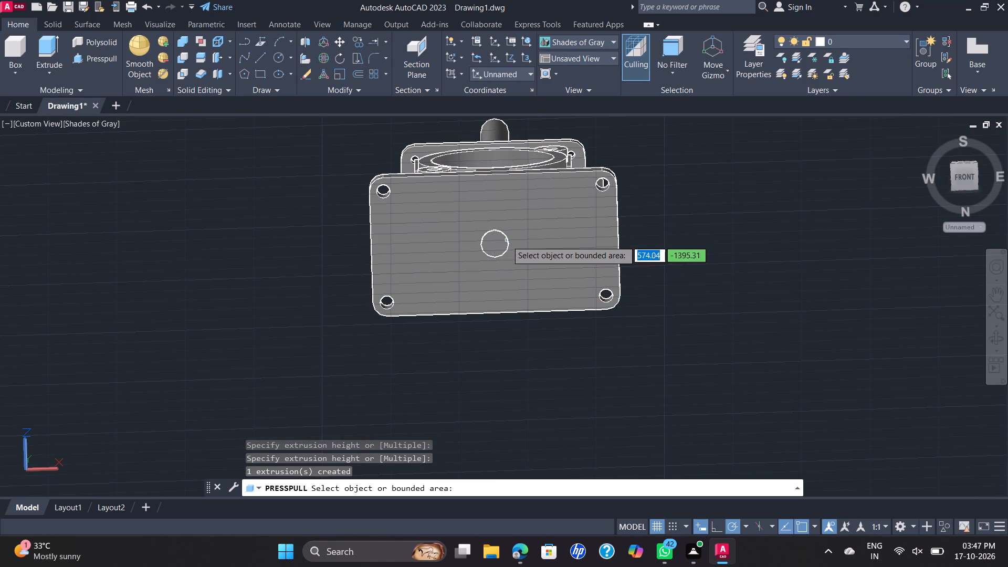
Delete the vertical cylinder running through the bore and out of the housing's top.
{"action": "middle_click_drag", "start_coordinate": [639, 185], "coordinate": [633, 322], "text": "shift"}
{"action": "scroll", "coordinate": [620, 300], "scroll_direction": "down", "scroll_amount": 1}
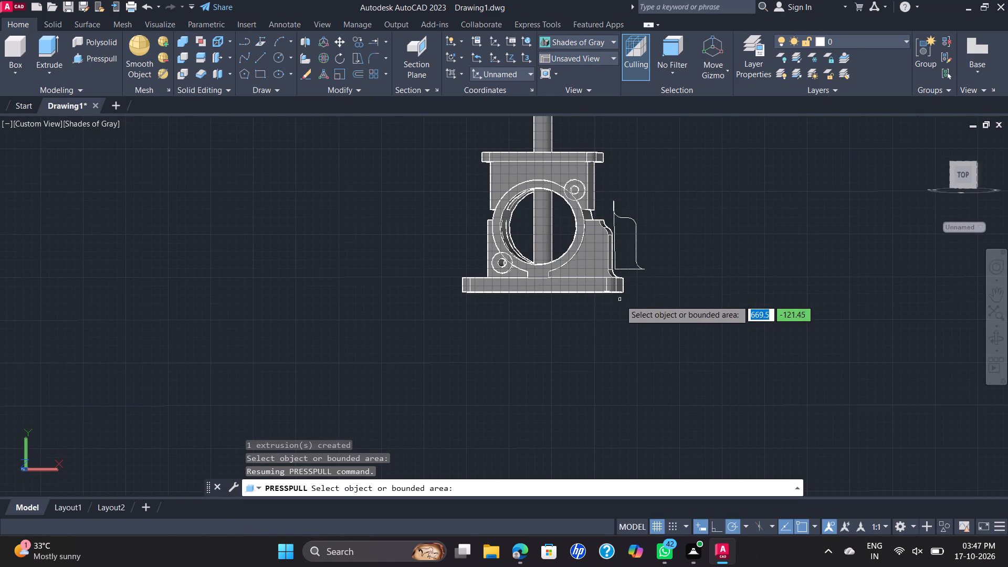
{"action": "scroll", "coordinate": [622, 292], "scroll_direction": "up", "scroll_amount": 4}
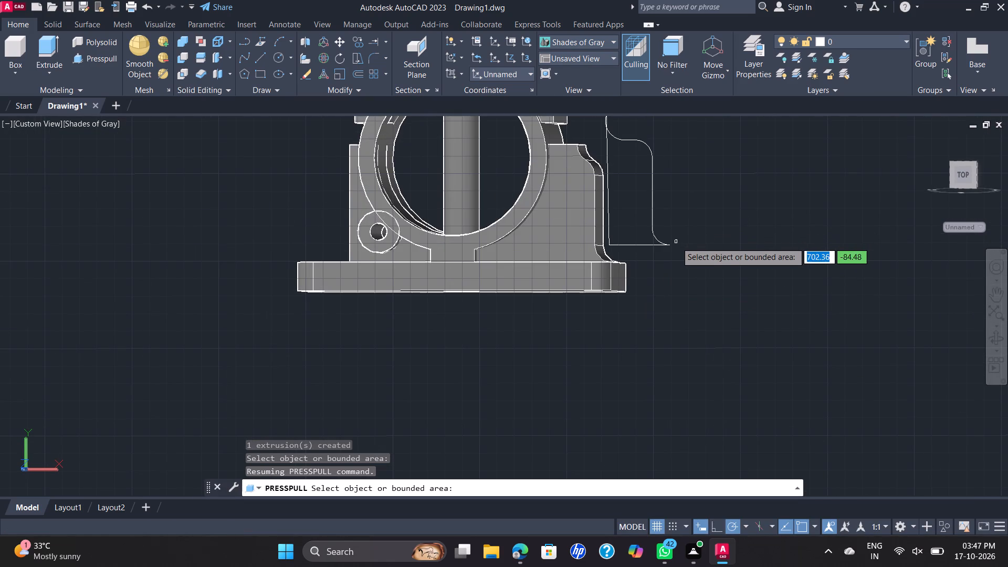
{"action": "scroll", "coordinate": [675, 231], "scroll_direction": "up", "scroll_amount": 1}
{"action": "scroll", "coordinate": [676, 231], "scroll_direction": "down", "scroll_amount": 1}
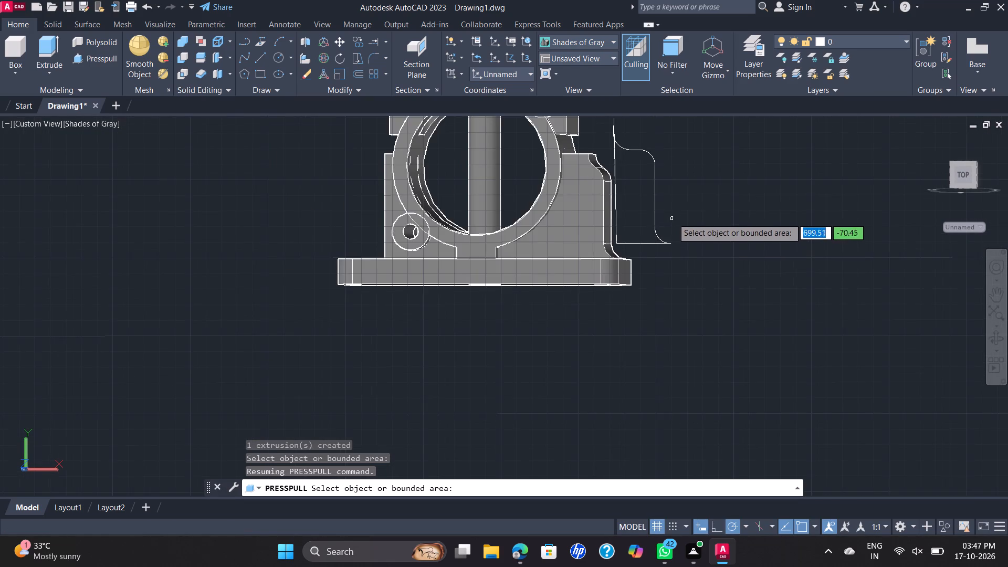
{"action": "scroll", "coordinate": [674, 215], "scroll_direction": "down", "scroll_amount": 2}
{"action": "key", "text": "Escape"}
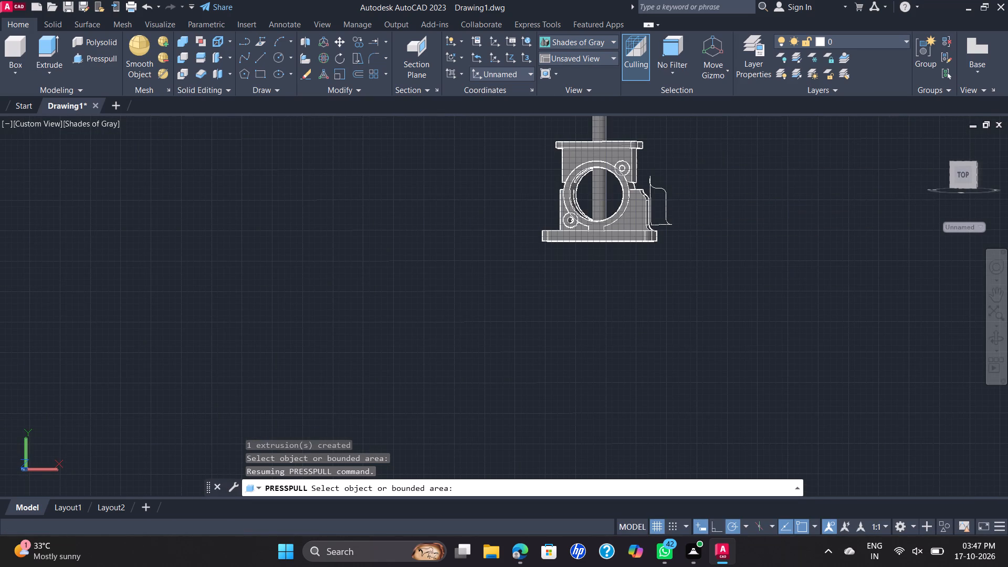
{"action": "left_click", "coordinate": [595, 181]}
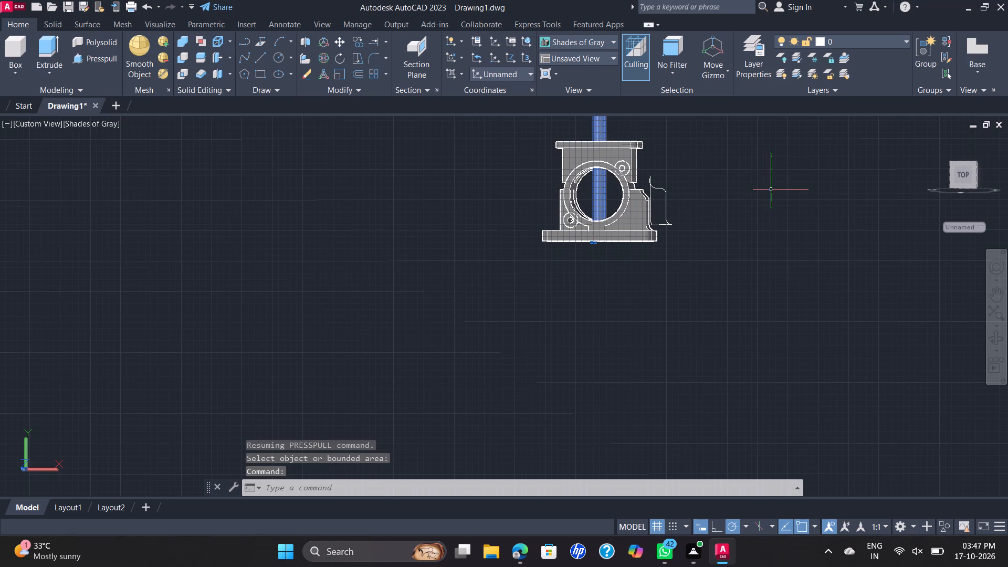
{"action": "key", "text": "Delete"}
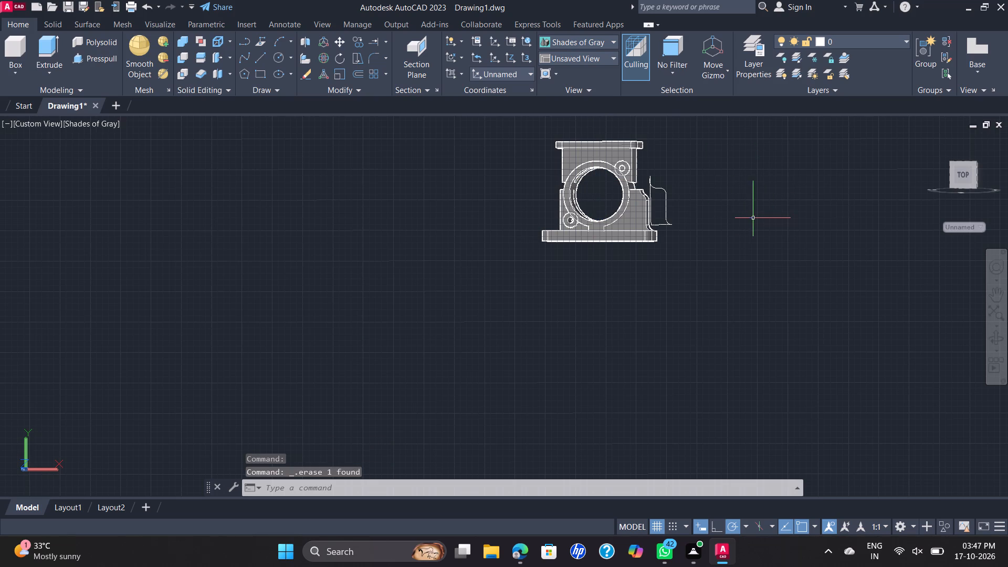
Presspull the edge of the central hole on the base's underside upward, ending inside the large bore.
{"action": "middle_click_drag", "start_coordinate": [758, 218], "coordinate": [744, 149], "text": "shift"}
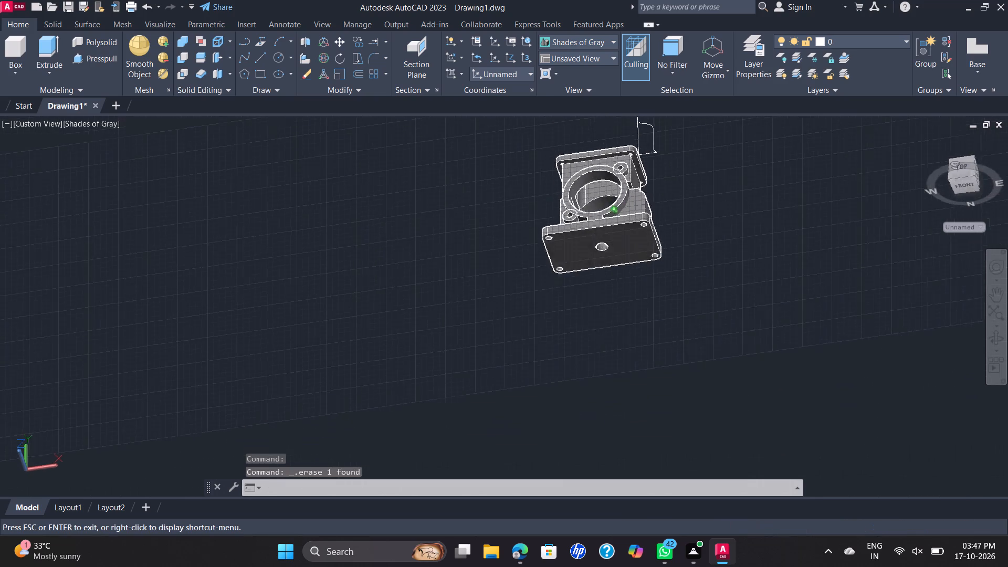
{"action": "middle_click_drag", "start_coordinate": [744, 149], "coordinate": [732, 365], "text": "shift"}
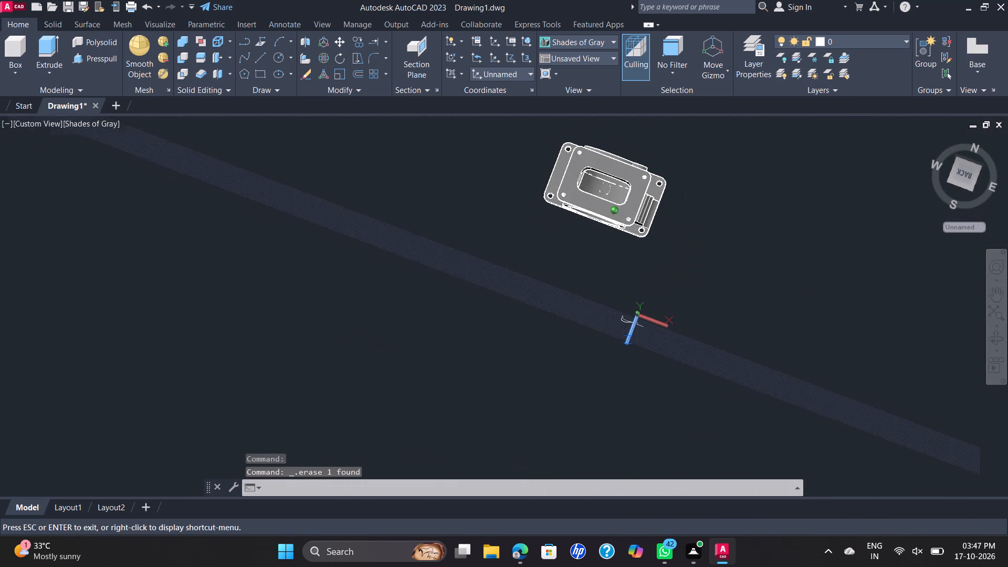
{"action": "middle_click_drag", "start_coordinate": [732, 365], "coordinate": [738, 369], "text": "shift"}
{"action": "scroll", "coordinate": [600, 183], "scroll_direction": "up", "scroll_amount": 2}
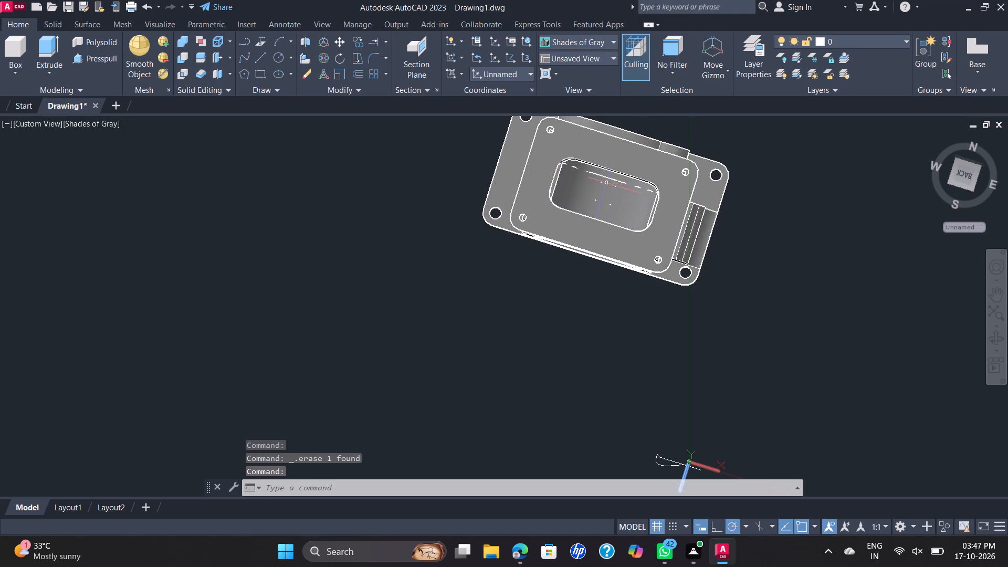
{"action": "scroll", "coordinate": [611, 193], "scroll_direction": "up", "scroll_amount": 3}
{"action": "scroll", "coordinate": [607, 193], "scroll_direction": "down", "scroll_amount": 1}
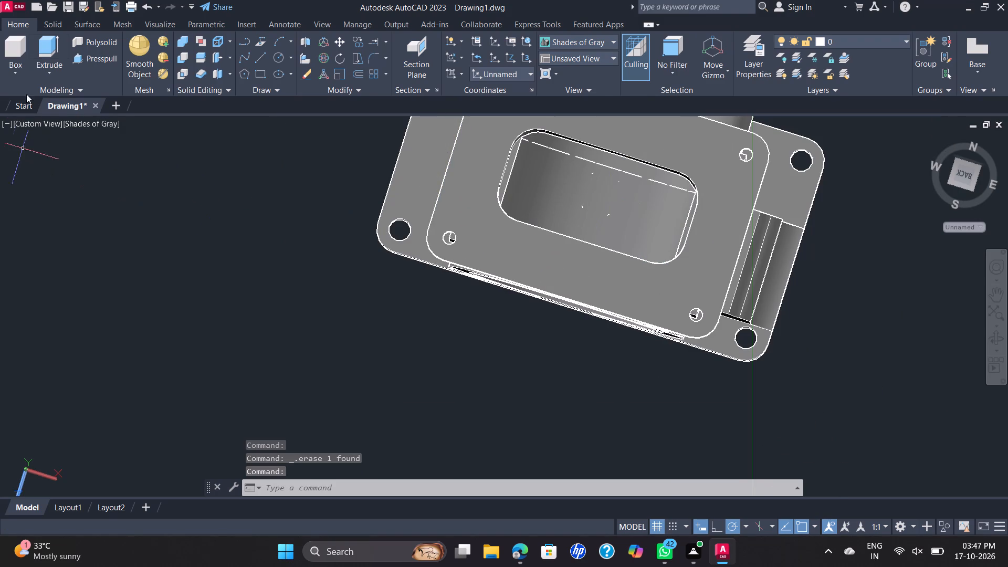
{"action": "left_click", "coordinate": [98, 61]}
{"action": "scroll", "coordinate": [590, 204], "scroll_direction": "up", "scroll_amount": 1}
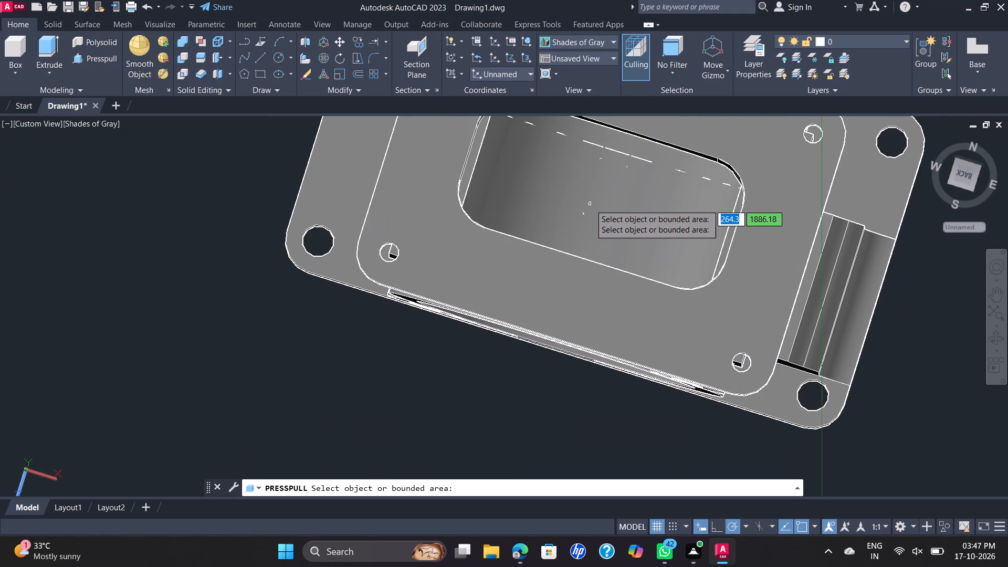
{"action": "scroll", "coordinate": [586, 214], "scroll_direction": "up", "scroll_amount": 2}
{"action": "scroll", "coordinate": [587, 211], "scroll_direction": "down", "scroll_amount": 3}
{"action": "middle_click_drag", "start_coordinate": [559, 317], "coordinate": [577, 179], "text": "shift"}
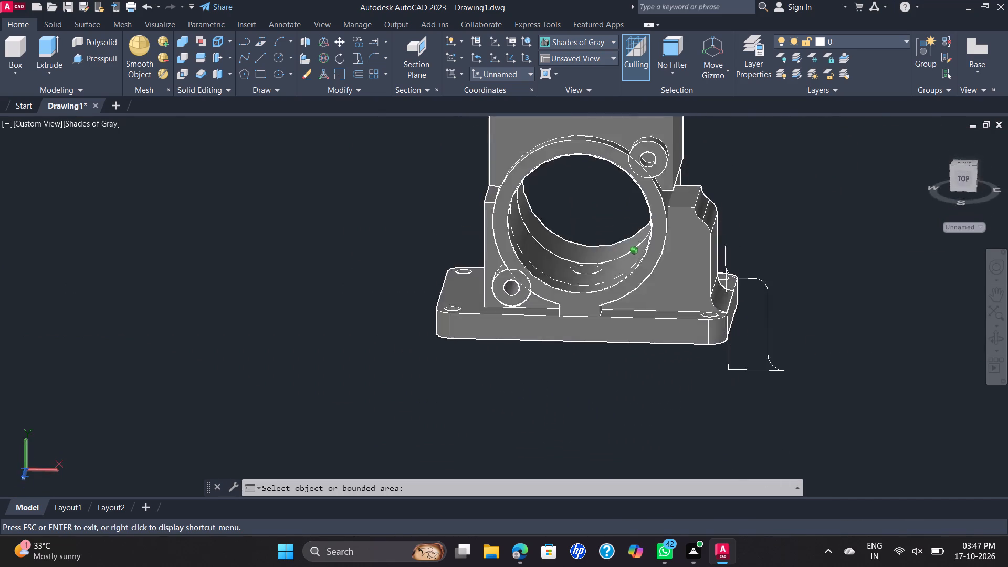
{"action": "middle_click_drag", "start_coordinate": [577, 179], "coordinate": [567, 122], "text": "shift"}
{"action": "middle_click_drag", "start_coordinate": [615, 381], "coordinate": [605, 281], "text": "shift"}
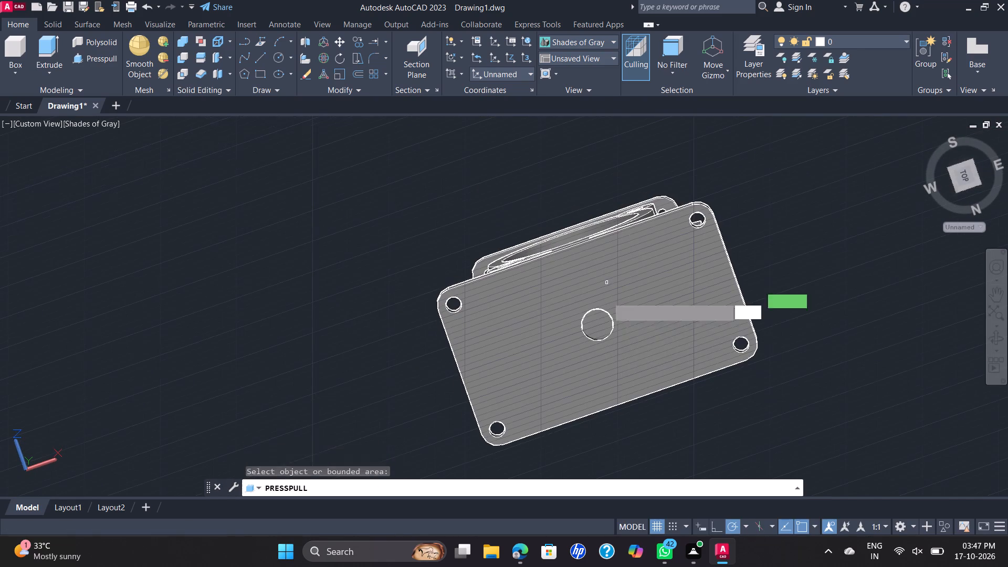
{"action": "scroll", "coordinate": [601, 322], "scroll_direction": "up", "scroll_amount": 2}
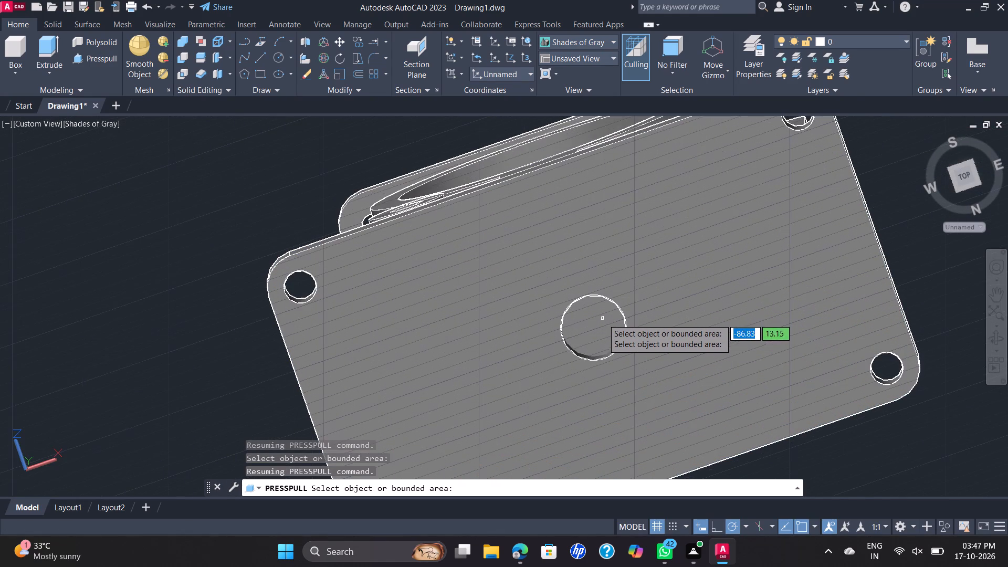
{"action": "scroll", "coordinate": [598, 314], "scroll_direction": "up", "scroll_amount": 1}
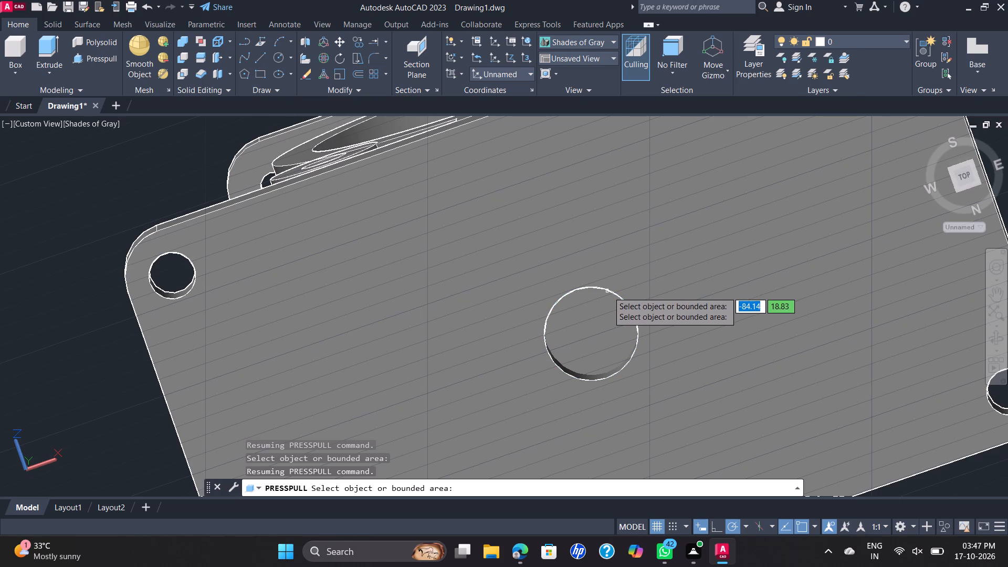
{"action": "left_click", "coordinate": [605, 290]}
{"action": "scroll", "coordinate": [541, 179], "scroll_direction": "down", "scroll_amount": 1}
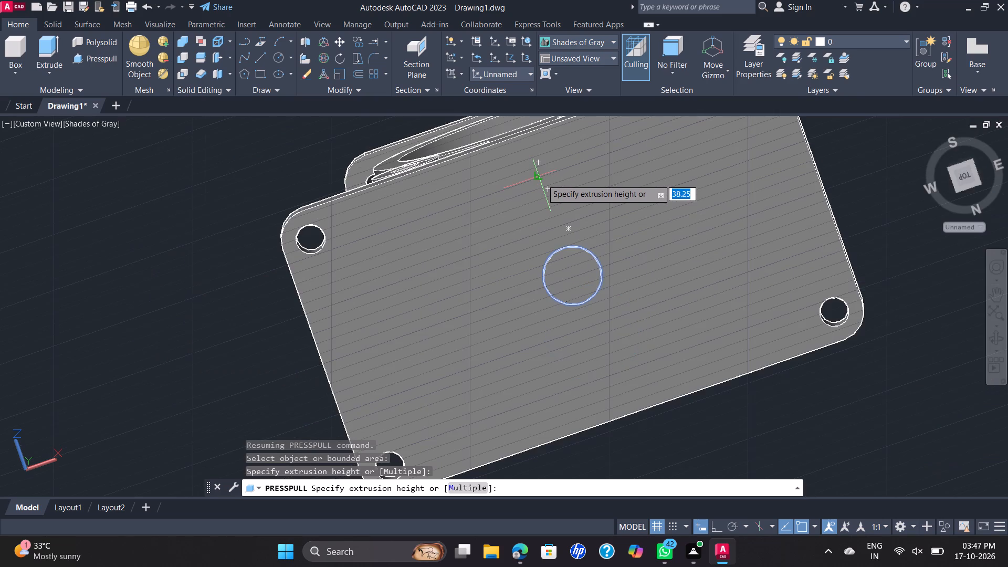
{"action": "middle_click_drag", "start_coordinate": [542, 179], "coordinate": [576, 361], "text": "shift"}
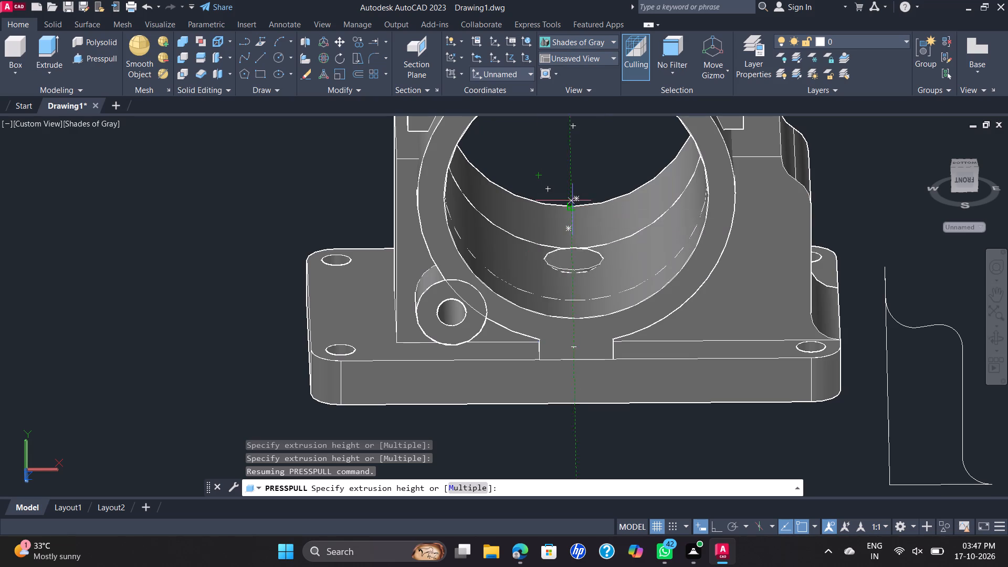
{"action": "left_click", "coordinate": [571, 196]}
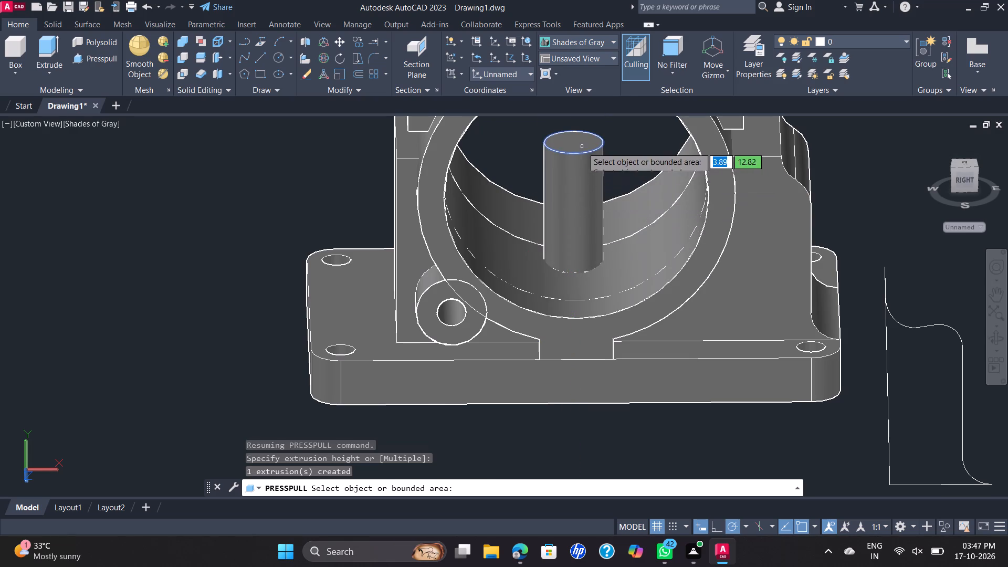
Presspull the top face of the vertical cylinder inside the bore downward, past the base plate.
{"action": "left_click", "coordinate": [582, 147]}
{"action": "left_click_drag", "start_coordinate": [619, 449], "coordinate": [621, 443]}
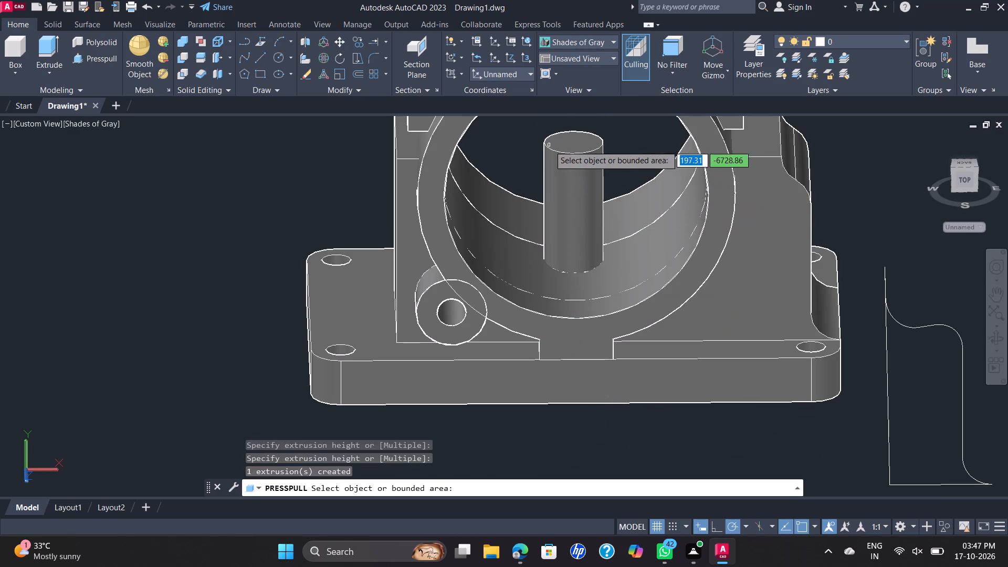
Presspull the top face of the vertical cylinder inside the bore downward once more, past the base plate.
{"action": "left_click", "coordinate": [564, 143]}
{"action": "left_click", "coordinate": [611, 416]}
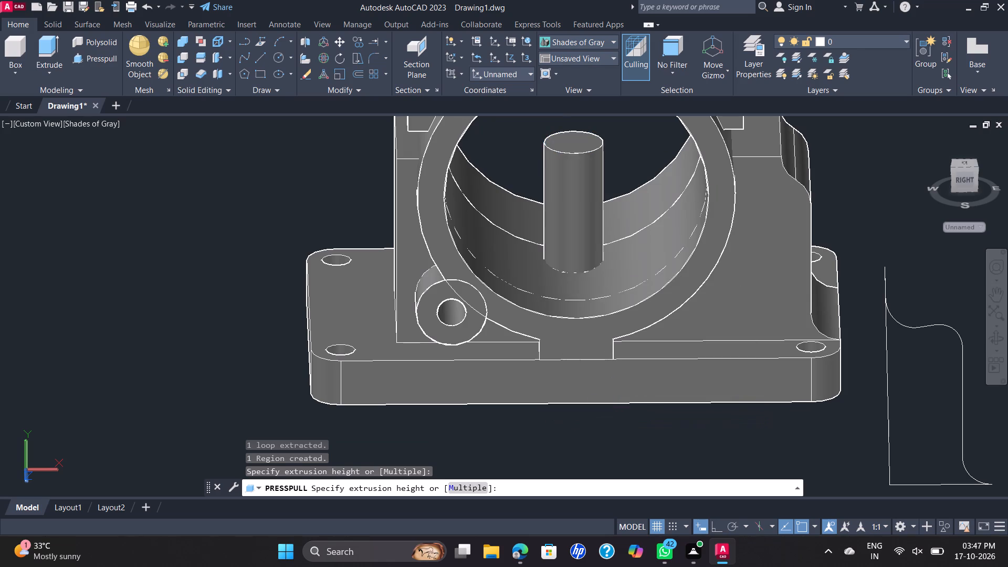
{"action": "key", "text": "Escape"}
Delete the vertical cylinder standing inside the large bore.
{"action": "left_click", "coordinate": [579, 205]}
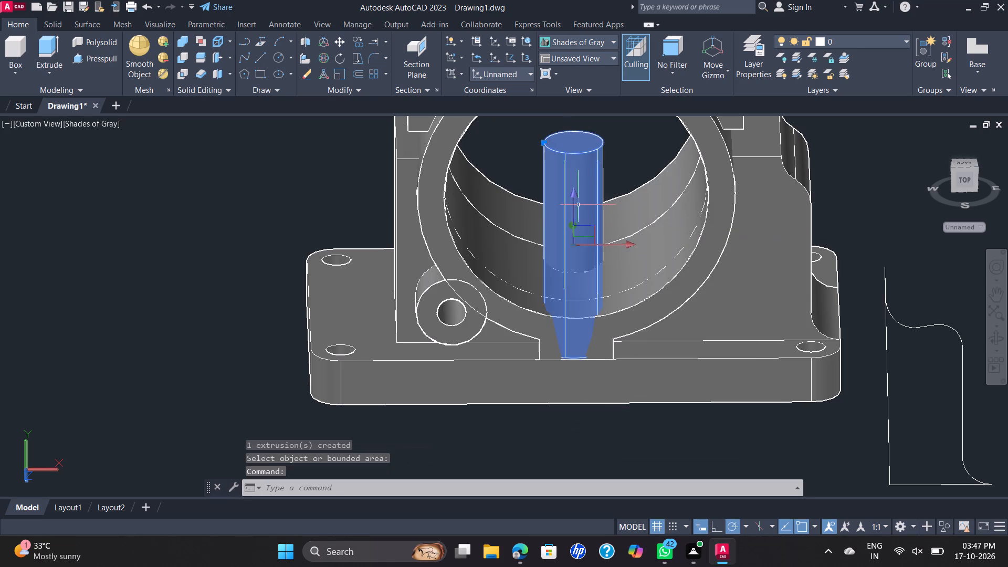
{"action": "key", "text": "Delete"}
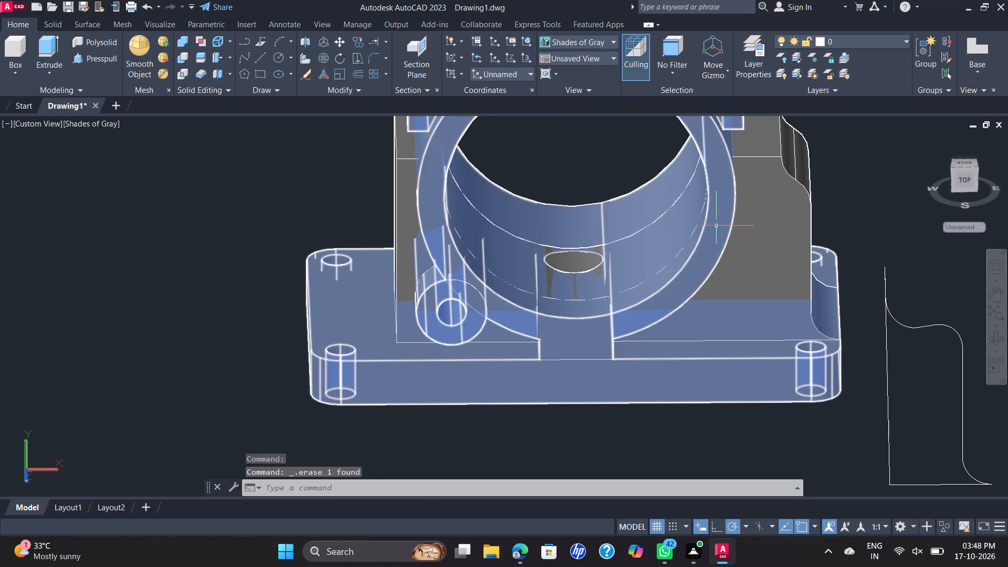
Union all the housing's solids into one body, leaving out the separate profile sketch beside it.
{"action": "scroll", "coordinate": [681, 296], "scroll_direction": "down", "scroll_amount": 1}
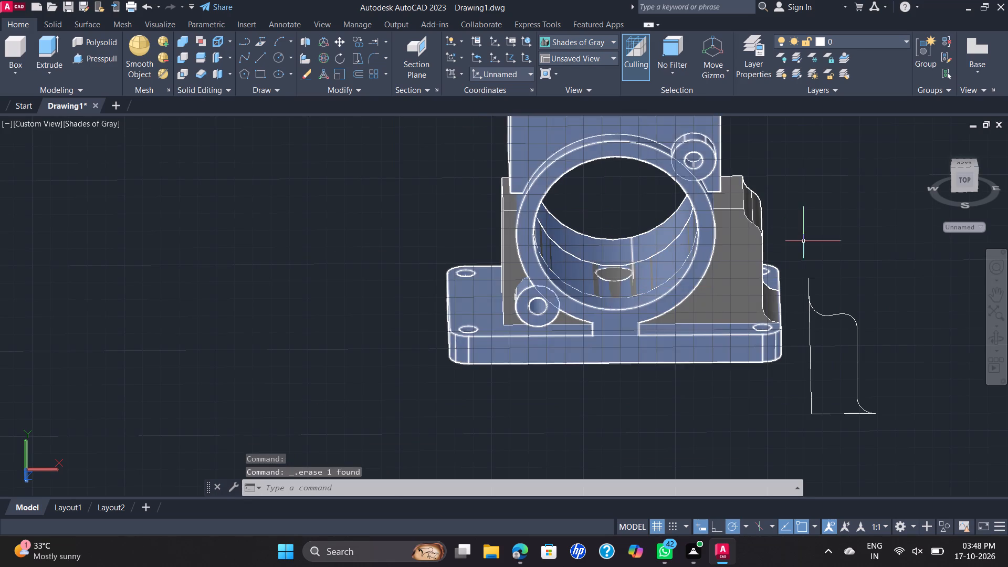
{"action": "middle_click_drag", "start_coordinate": [786, 237], "coordinate": [813, 309], "text": "shift"}
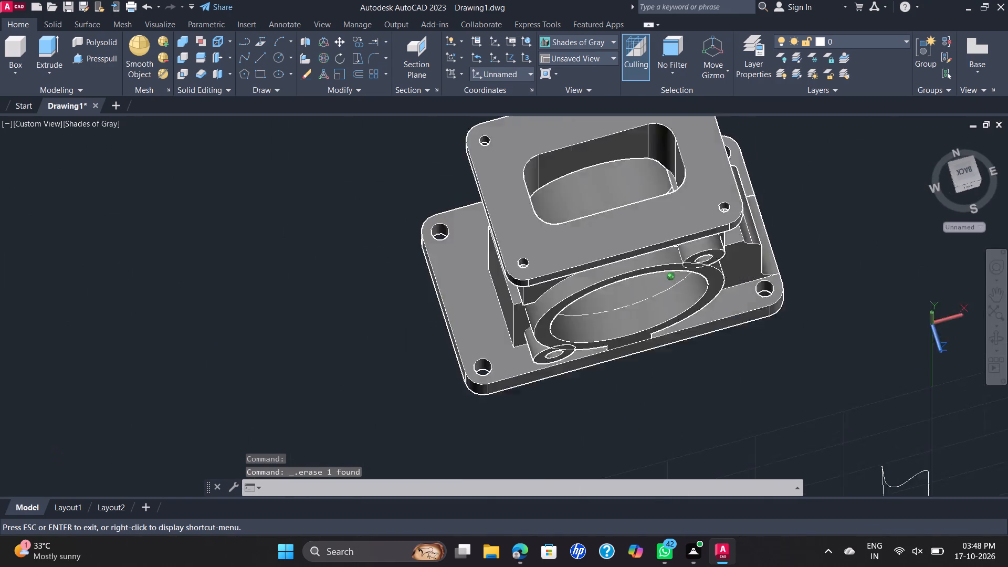
{"action": "middle_click_drag", "start_coordinate": [813, 309], "coordinate": [769, 245], "text": "shift"}
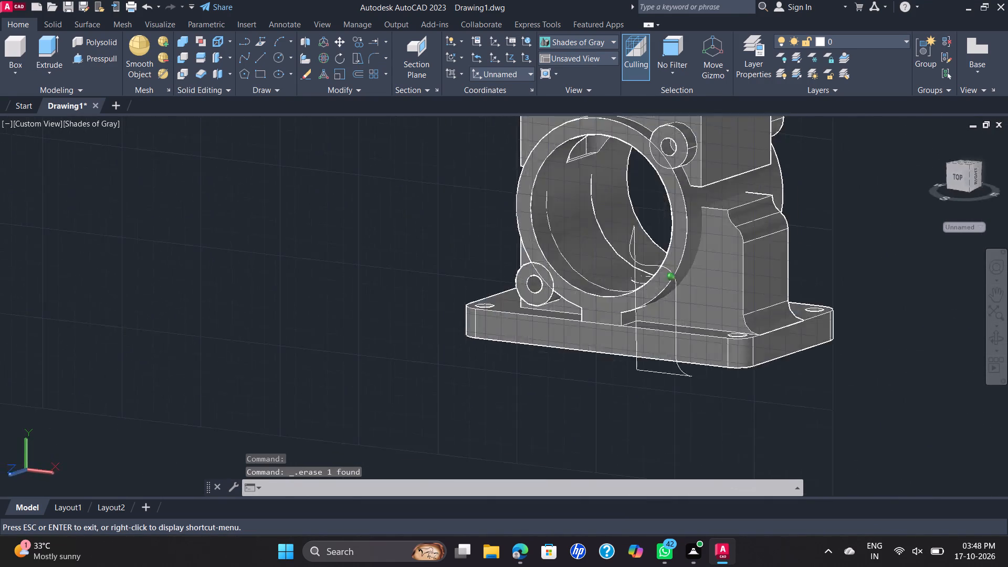
{"action": "middle_click_drag", "start_coordinate": [769, 245], "coordinate": [803, 259], "text": "shift"}
{"action": "key", "text": "Escape"}
{"action": "scroll", "coordinate": [751, 270], "scroll_direction": "down", "scroll_amount": 1}
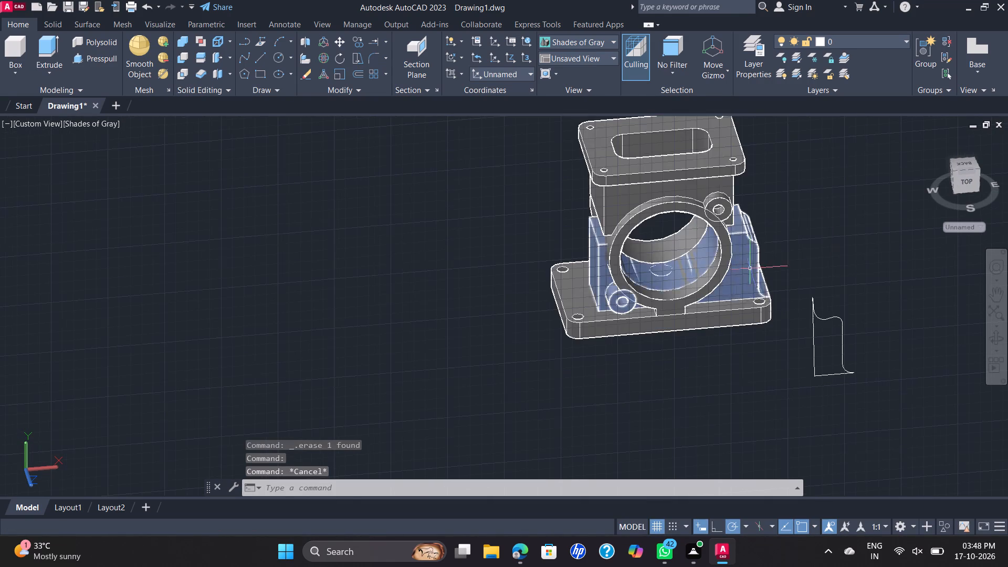
{"action": "scroll", "coordinate": [668, 186], "scroll_direction": "down", "scroll_amount": 2}
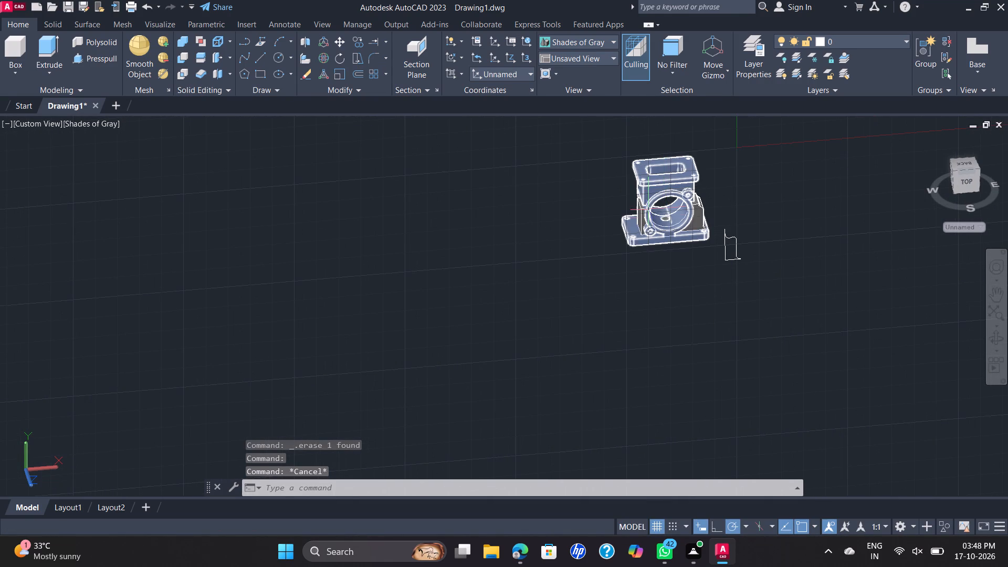
{"action": "scroll", "coordinate": [642, 216], "scroll_direction": "up", "scroll_amount": 1}
{"action": "middle_click_drag", "start_coordinate": [740, 193], "coordinate": [681, 242]}
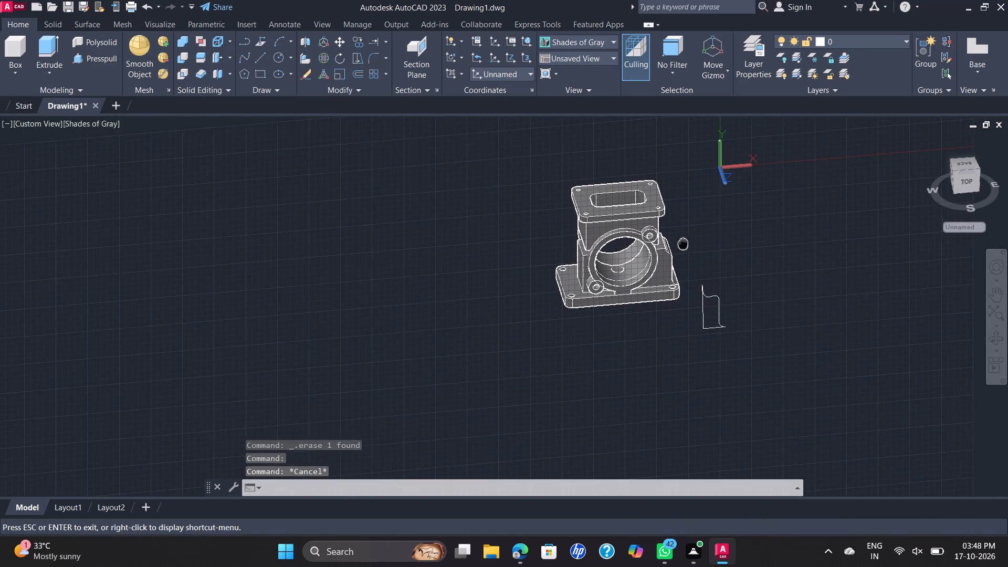
{"action": "left_click", "coordinate": [532, 199]}
{"action": "left_click", "coordinate": [681, 348]}
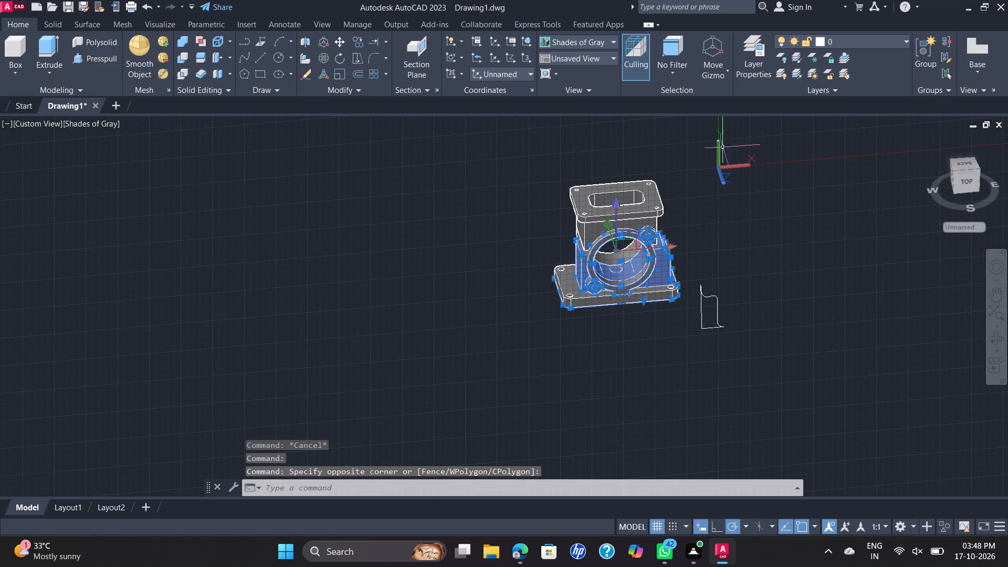
{"action": "left_click_drag", "start_coordinate": [689, 164], "coordinate": [682, 161]}
{"action": "left_click", "coordinate": [475, 328]}
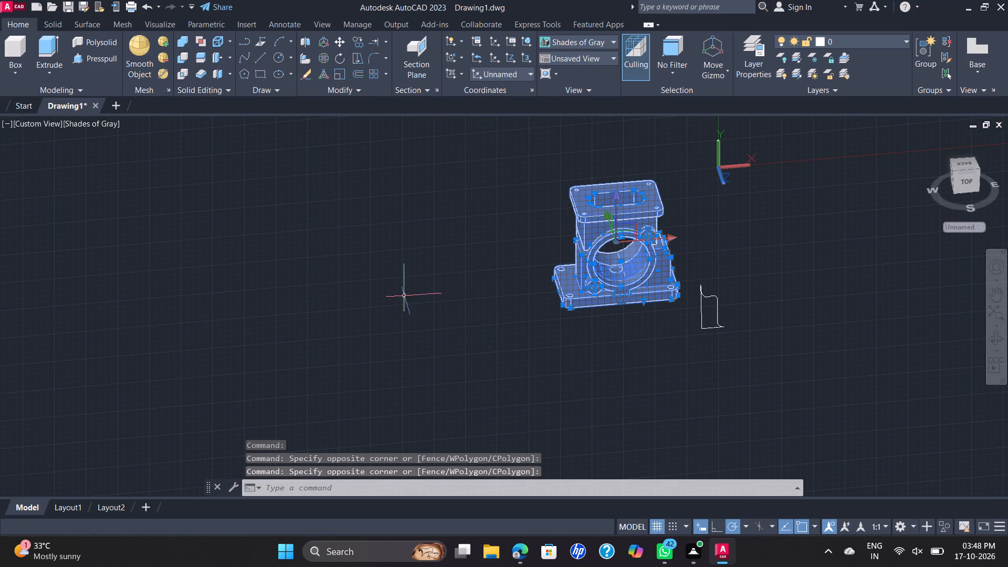
{"action": "left_click", "coordinate": [180, 47]}
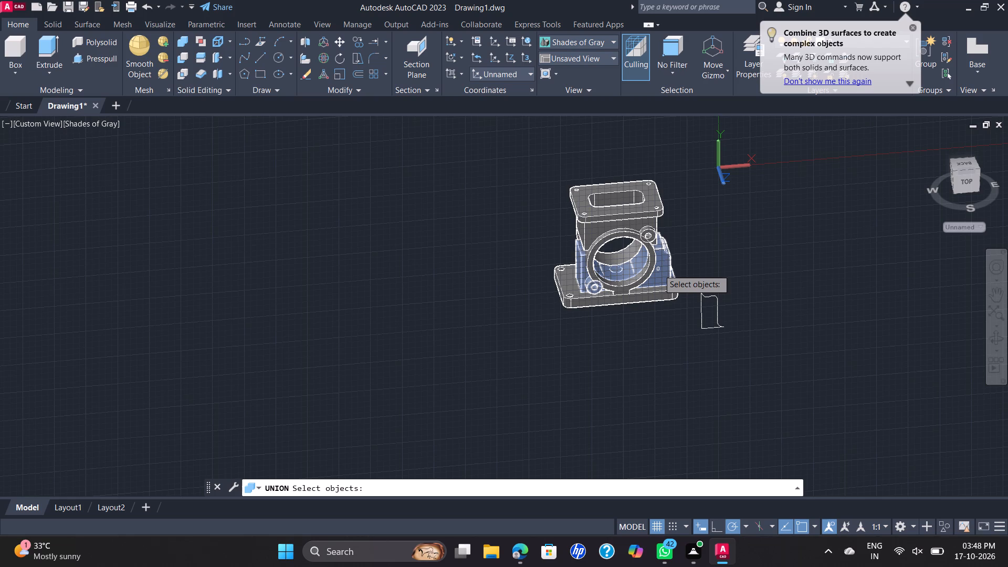
{"action": "left_click", "coordinate": [518, 134]}
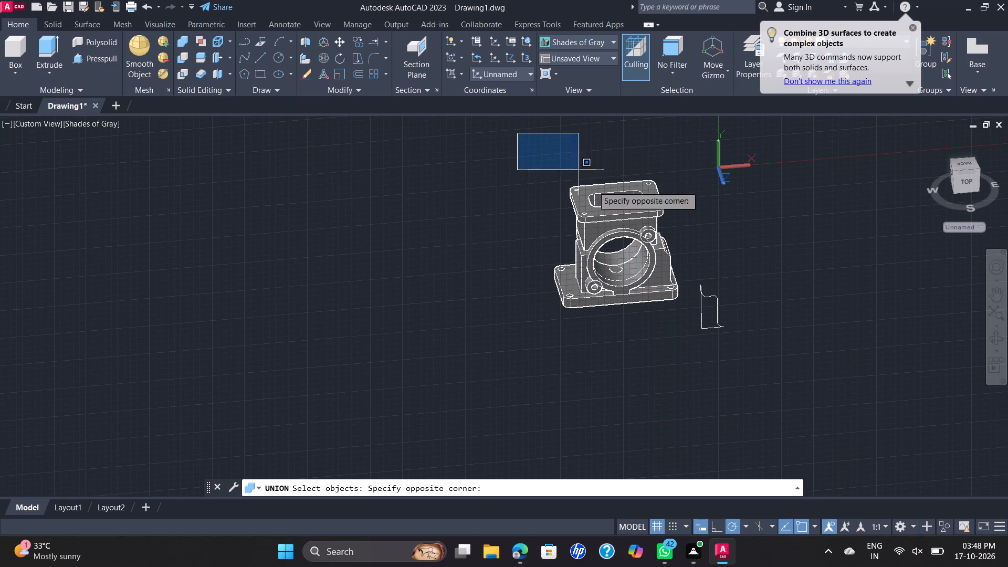
{"action": "left_click", "coordinate": [688, 350]}
{"action": "right_click", "coordinate": [677, 242]}
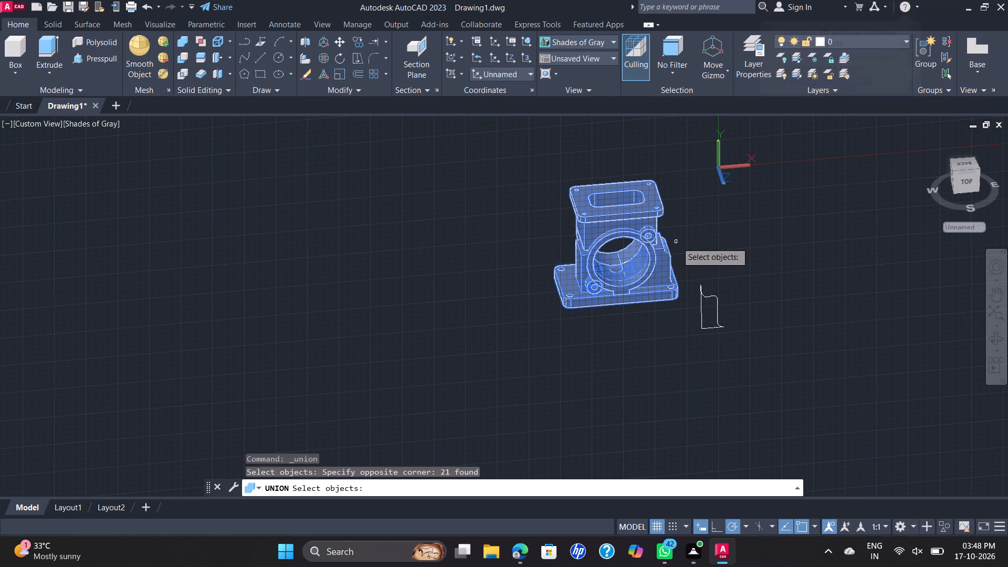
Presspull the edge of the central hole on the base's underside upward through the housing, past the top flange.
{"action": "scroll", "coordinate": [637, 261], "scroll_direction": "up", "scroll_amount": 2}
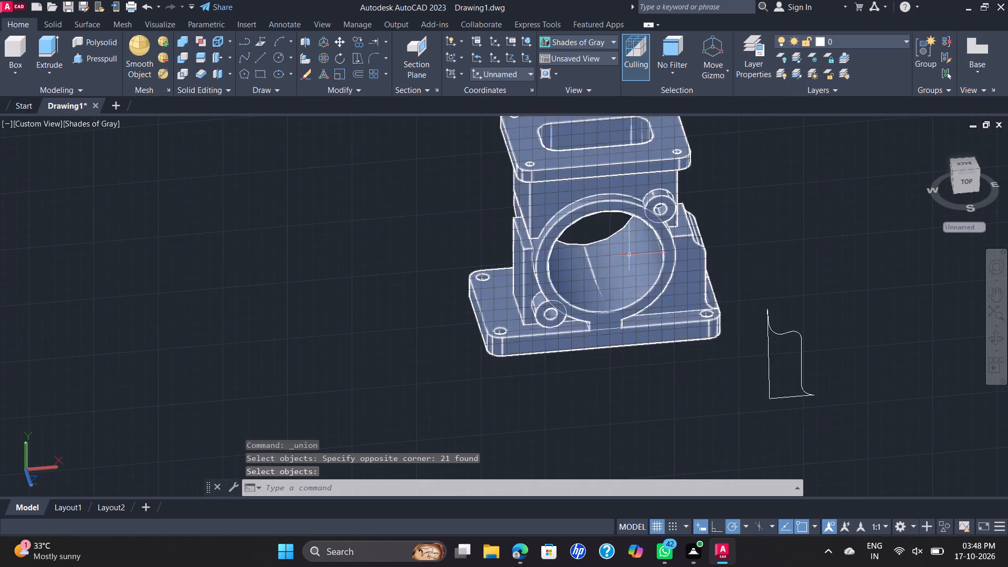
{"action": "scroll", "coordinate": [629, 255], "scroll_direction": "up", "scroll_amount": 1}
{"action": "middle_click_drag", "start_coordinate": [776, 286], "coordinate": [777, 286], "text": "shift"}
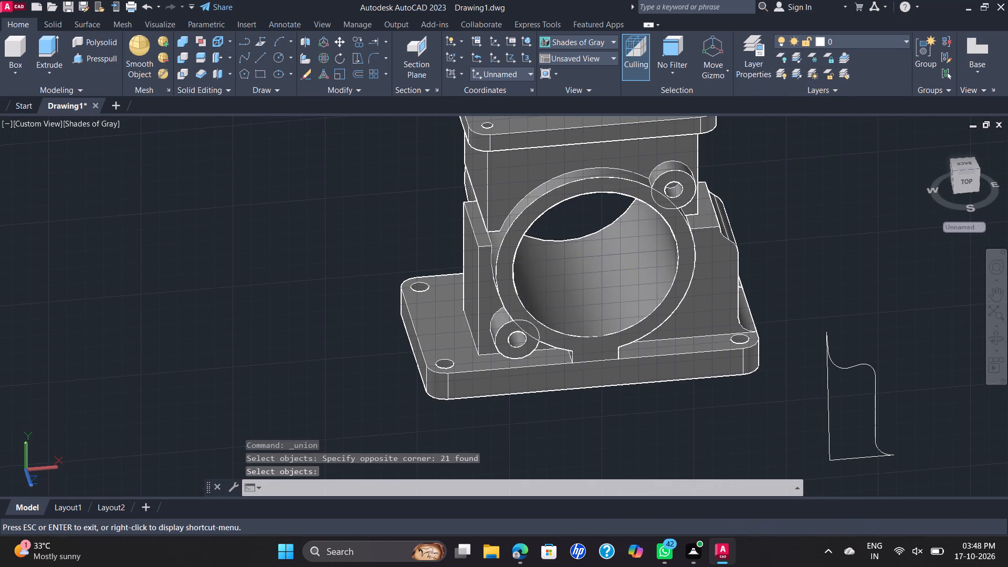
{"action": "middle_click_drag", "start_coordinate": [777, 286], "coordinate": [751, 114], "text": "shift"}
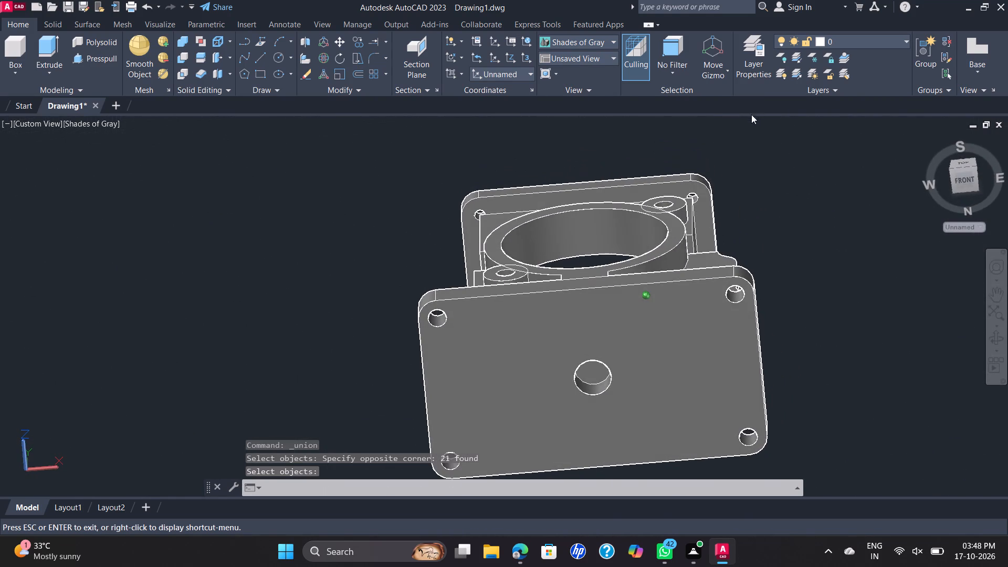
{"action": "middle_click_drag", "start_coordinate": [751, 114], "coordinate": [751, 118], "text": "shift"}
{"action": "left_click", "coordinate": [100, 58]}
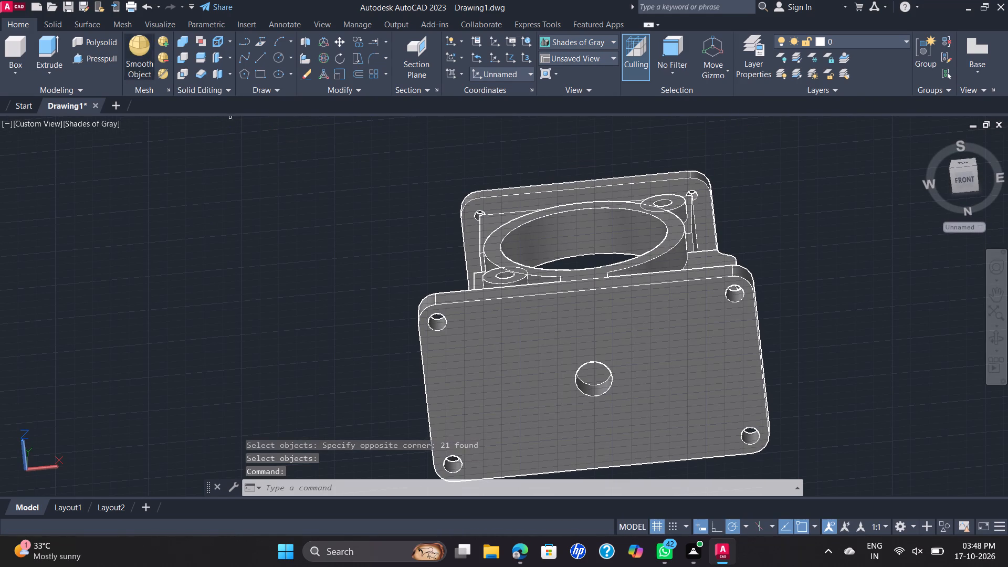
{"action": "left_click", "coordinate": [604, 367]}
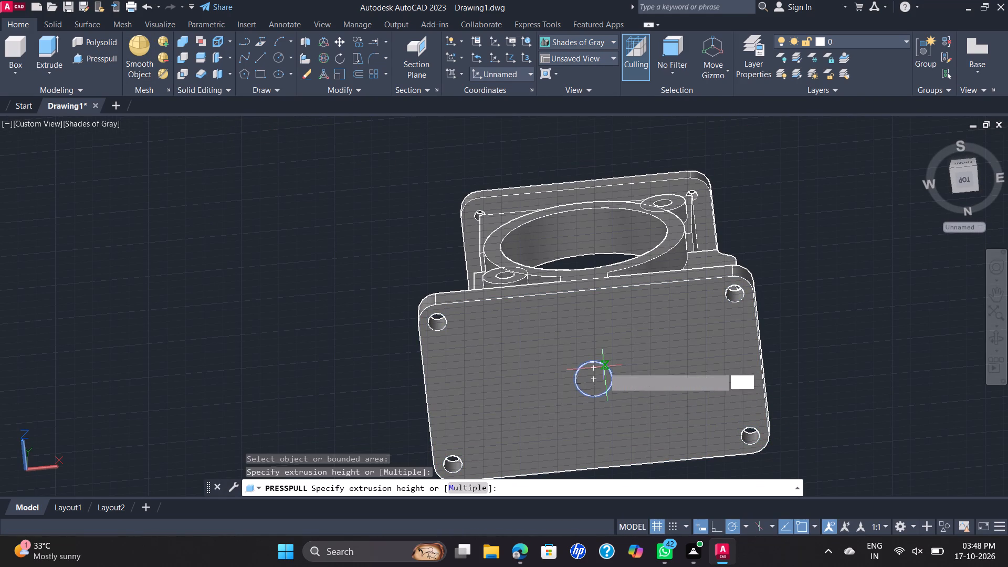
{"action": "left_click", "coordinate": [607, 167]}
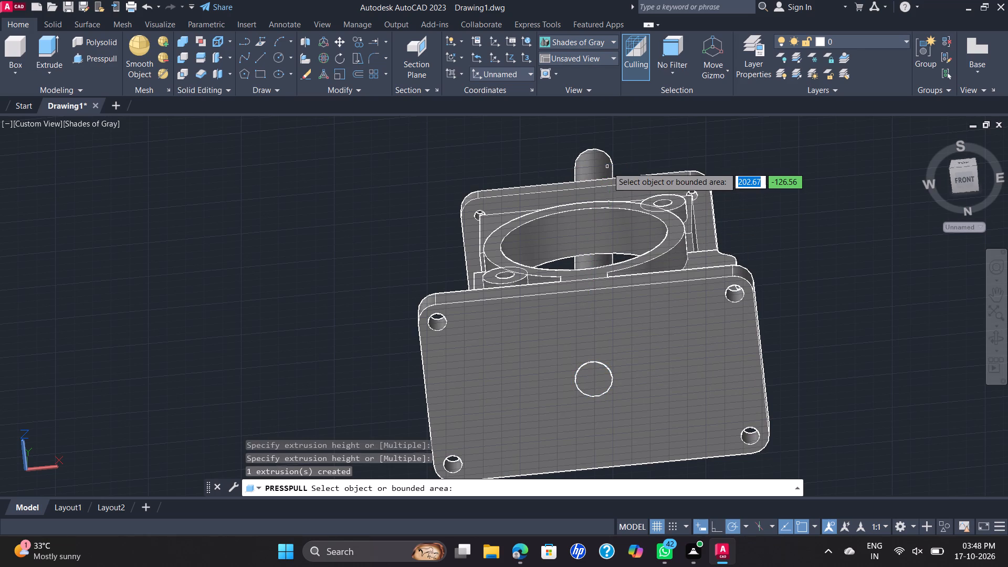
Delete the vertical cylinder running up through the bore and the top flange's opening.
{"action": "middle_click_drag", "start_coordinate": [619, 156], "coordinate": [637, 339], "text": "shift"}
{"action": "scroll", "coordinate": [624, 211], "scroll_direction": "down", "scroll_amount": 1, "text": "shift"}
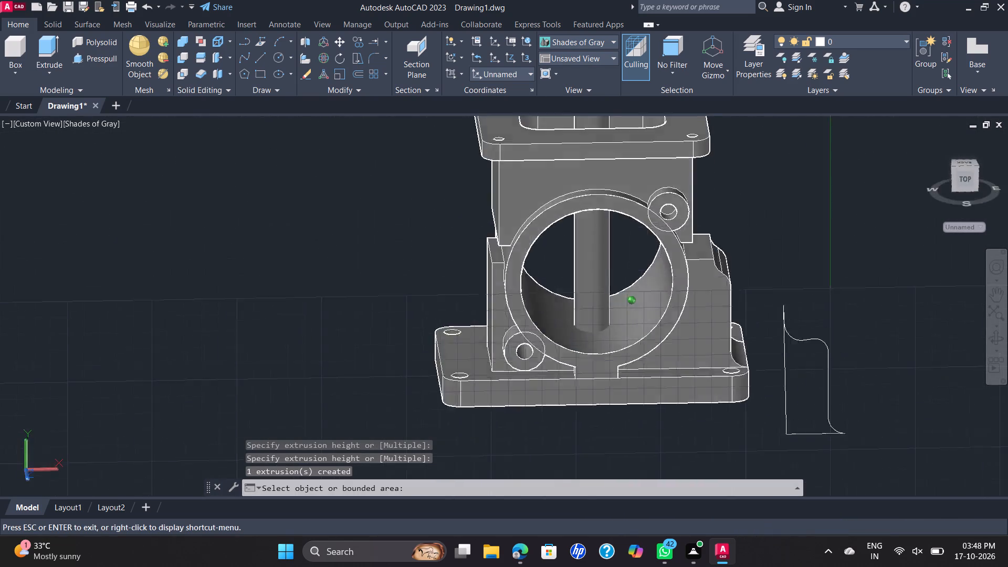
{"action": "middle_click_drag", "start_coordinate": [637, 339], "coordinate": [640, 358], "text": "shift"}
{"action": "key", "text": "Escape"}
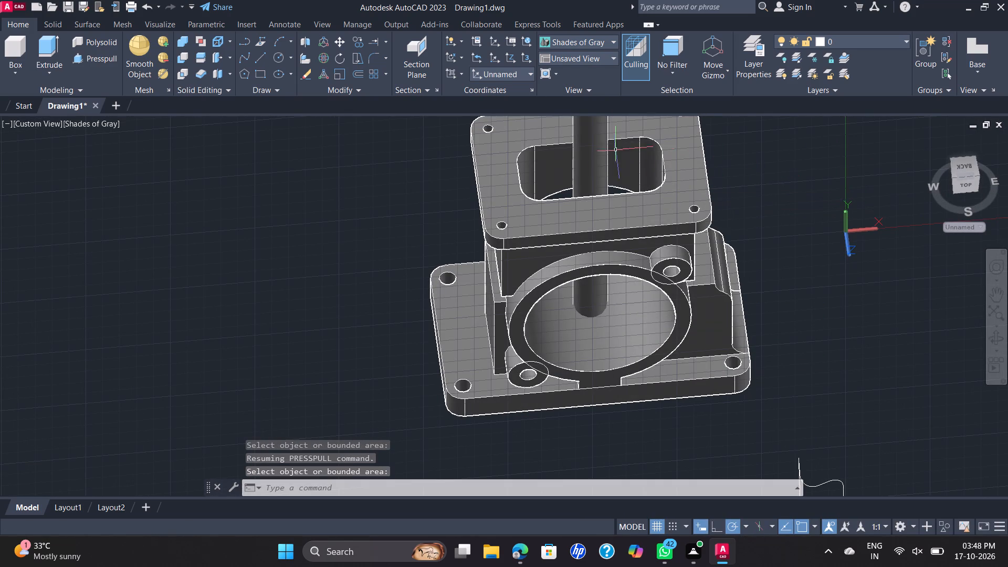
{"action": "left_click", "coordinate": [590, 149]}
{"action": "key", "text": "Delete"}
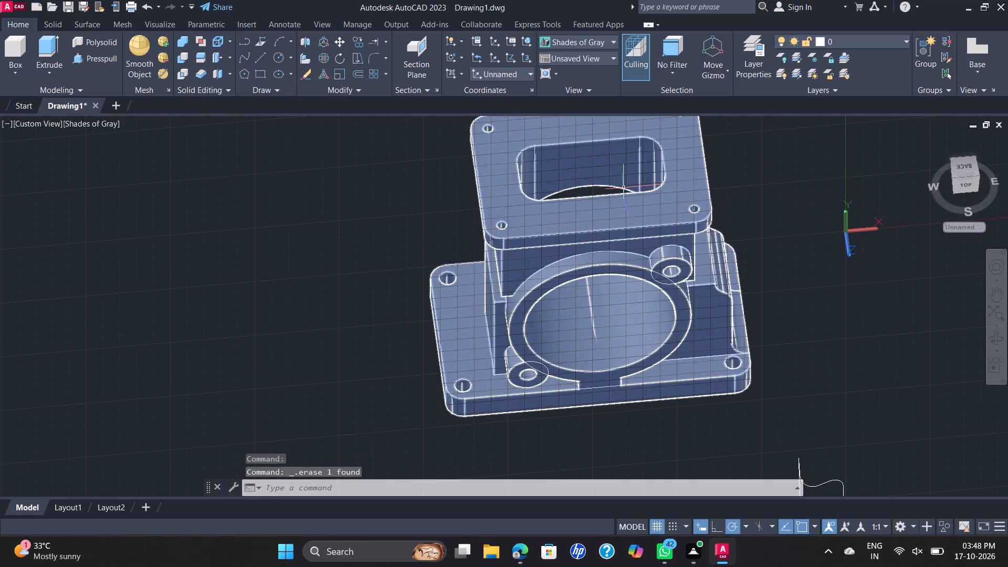
Delete the leftover profile sketch lying beside the housing.
{"action": "scroll", "coordinate": [627, 202], "scroll_direction": "down", "scroll_amount": 1}
{"action": "scroll", "coordinate": [658, 245], "scroll_direction": "down", "scroll_amount": 1}
{"action": "scroll", "coordinate": [631, 286], "scroll_direction": "up", "scroll_amount": 4}
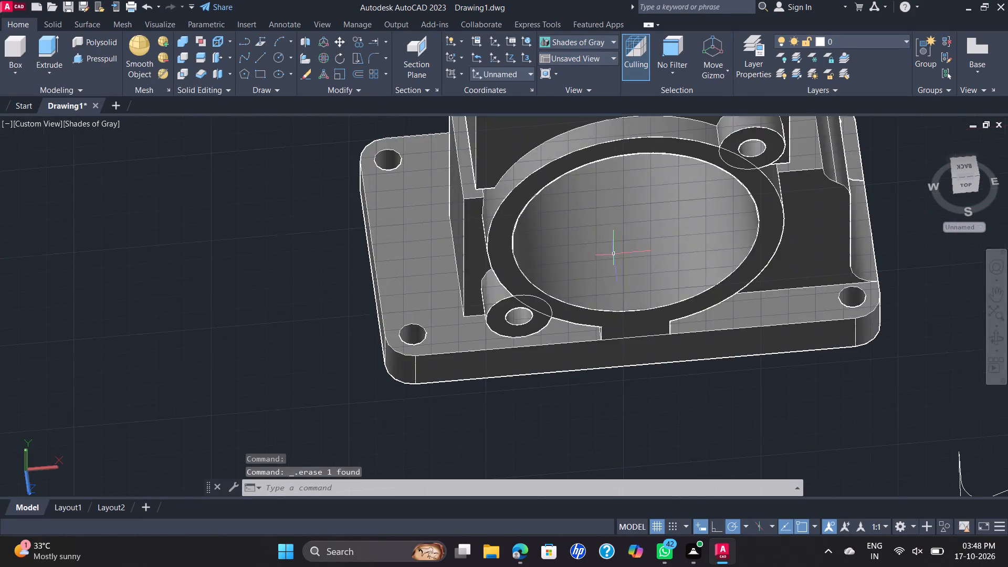
{"action": "scroll", "coordinate": [626, 241], "scroll_direction": "down", "scroll_amount": 2}
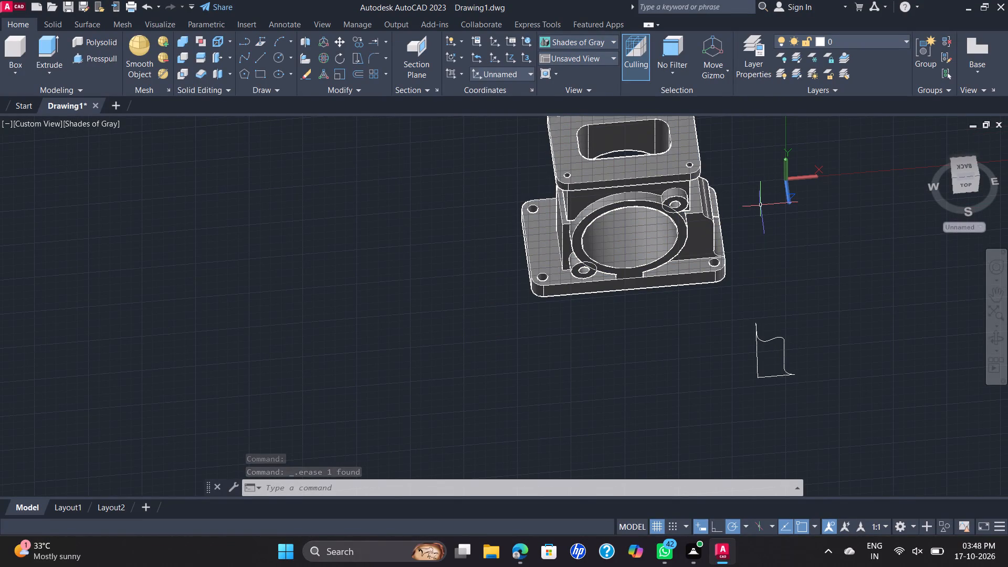
{"action": "scroll", "coordinate": [760, 205], "scroll_direction": "down", "scroll_amount": 2}
{"action": "scroll", "coordinate": [760, 205], "scroll_direction": "up", "scroll_amount": 2}
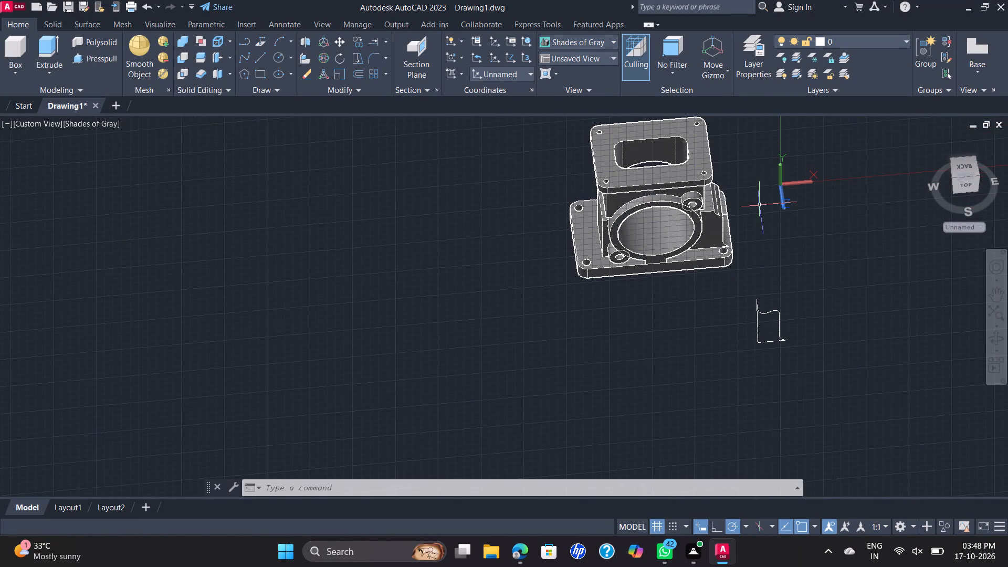
{"action": "left_click", "coordinate": [728, 298]}
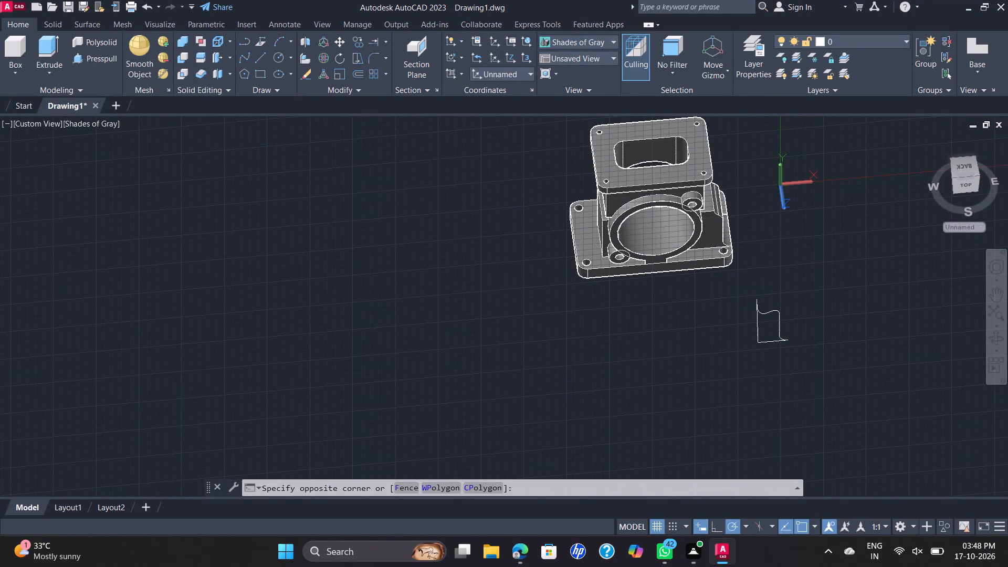
{"action": "left_click", "coordinate": [827, 374]}
{"action": "key", "text": "Print"}
{"action": "key", "text": "Delete"}
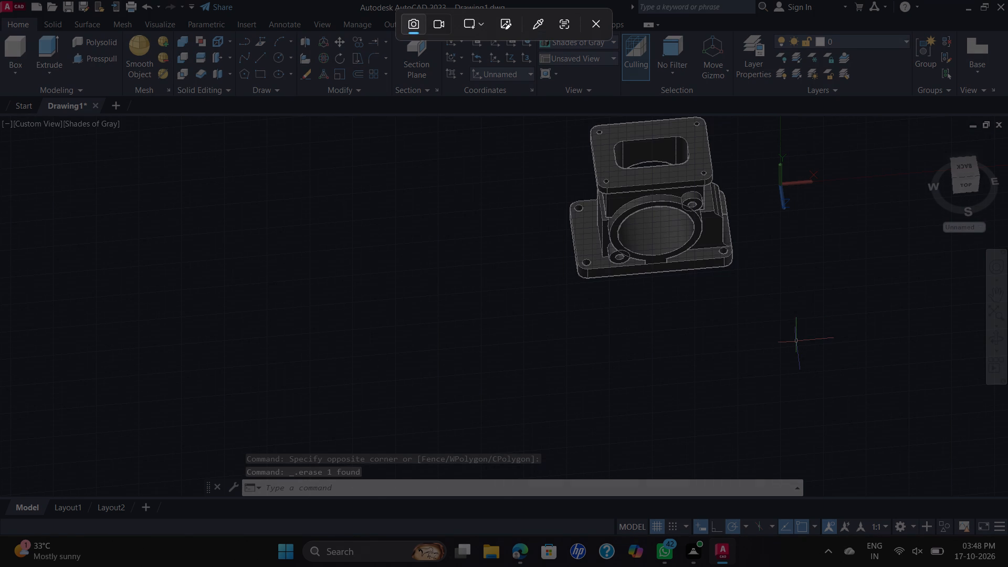
{"action": "key", "text": "Escape"}
{"action": "left_click", "coordinate": [485, 157]}
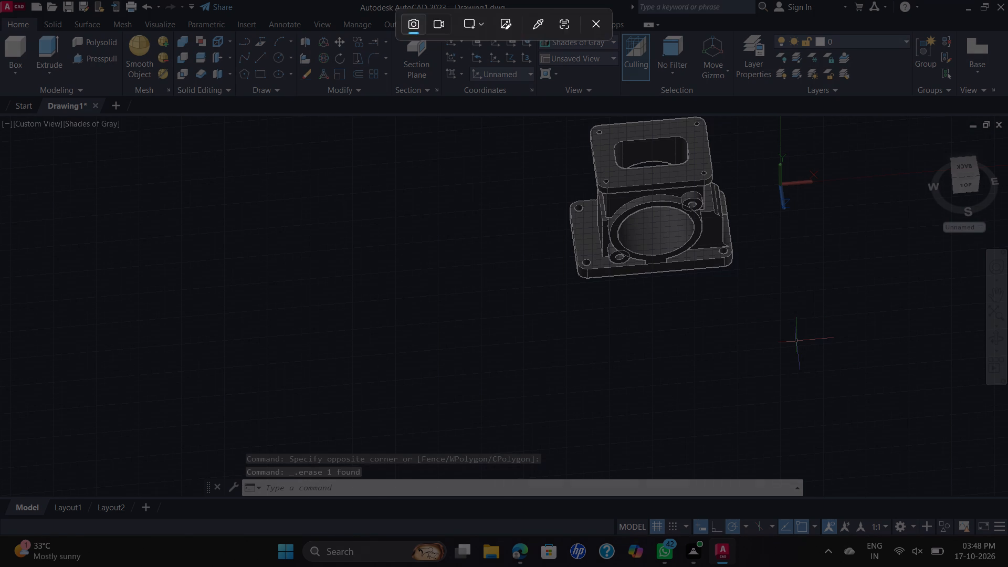
{"action": "right_click", "coordinate": [500, 188]}
{"action": "left_click", "coordinate": [463, 165]}
{"action": "key", "text": "Escape"}
Show the whole housing in the SE Isometric view, centred and enlarged.
{"action": "scroll", "coordinate": [506, 192], "scroll_direction": "down", "scroll_amount": 1}
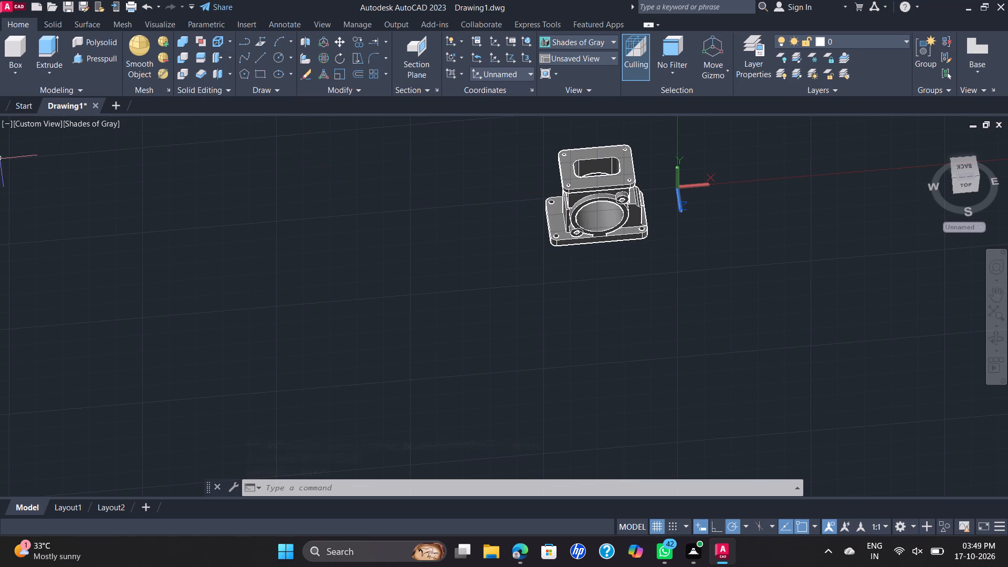
{"action": "left_click", "coordinate": [46, 128]}
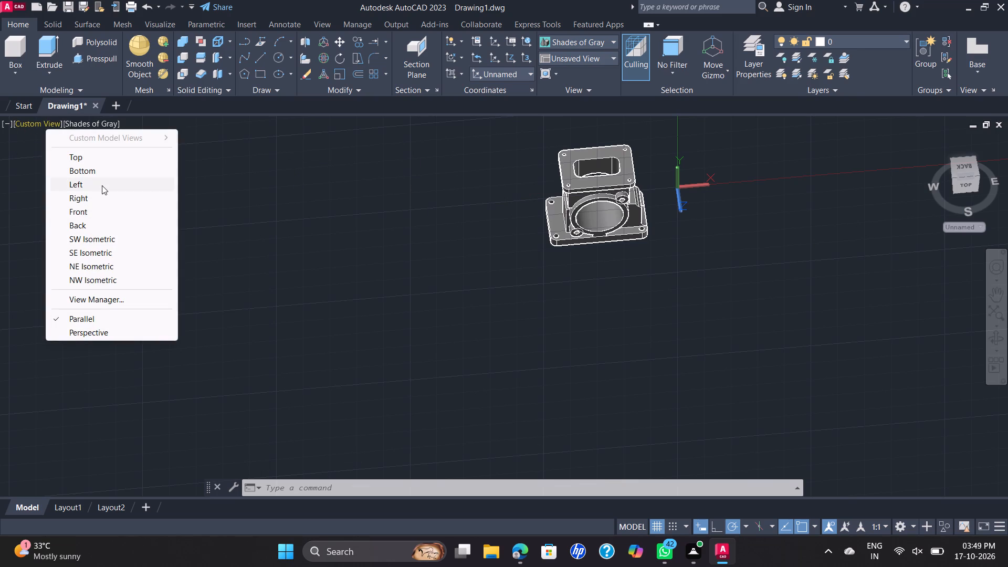
{"action": "left_click", "coordinate": [120, 254]}
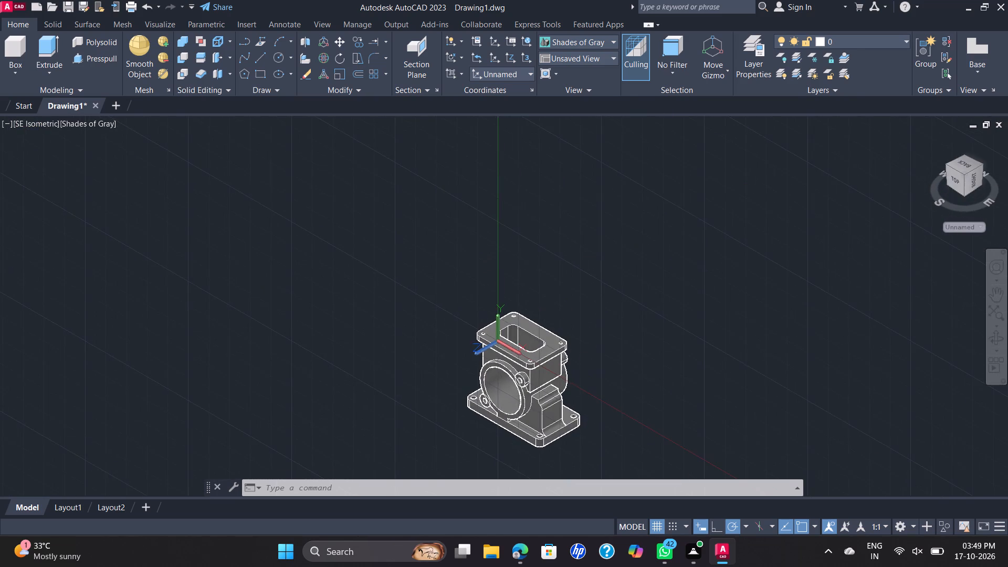
{"action": "scroll", "coordinate": [713, 363], "scroll_direction": "up", "scroll_amount": 1}
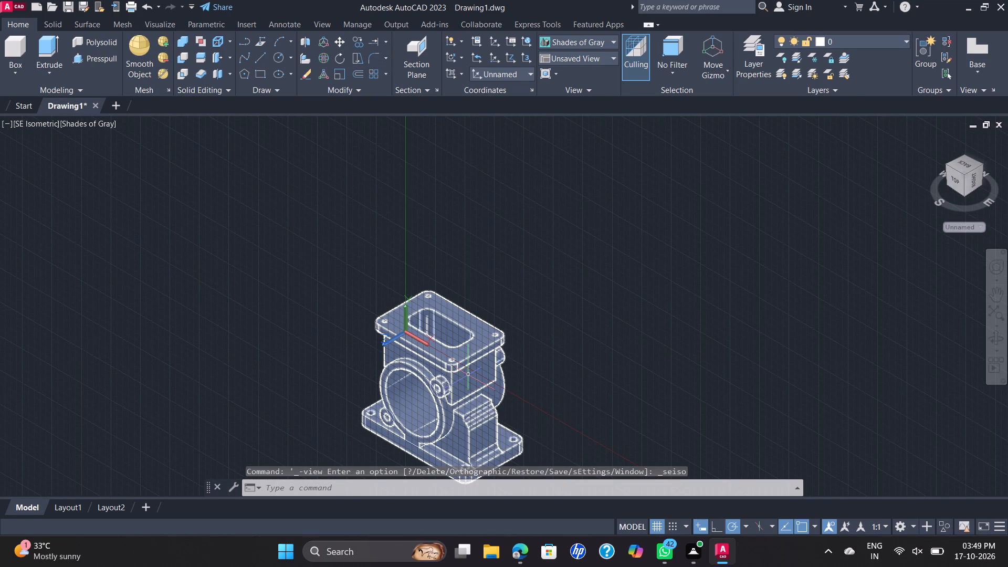
{"action": "scroll", "coordinate": [489, 346], "scroll_direction": "down", "scroll_amount": 1}
{"action": "middle_click_drag", "start_coordinate": [489, 346], "coordinate": [539, 239]}
{"action": "scroll", "coordinate": [524, 256], "scroll_direction": "up", "scroll_amount": 2}
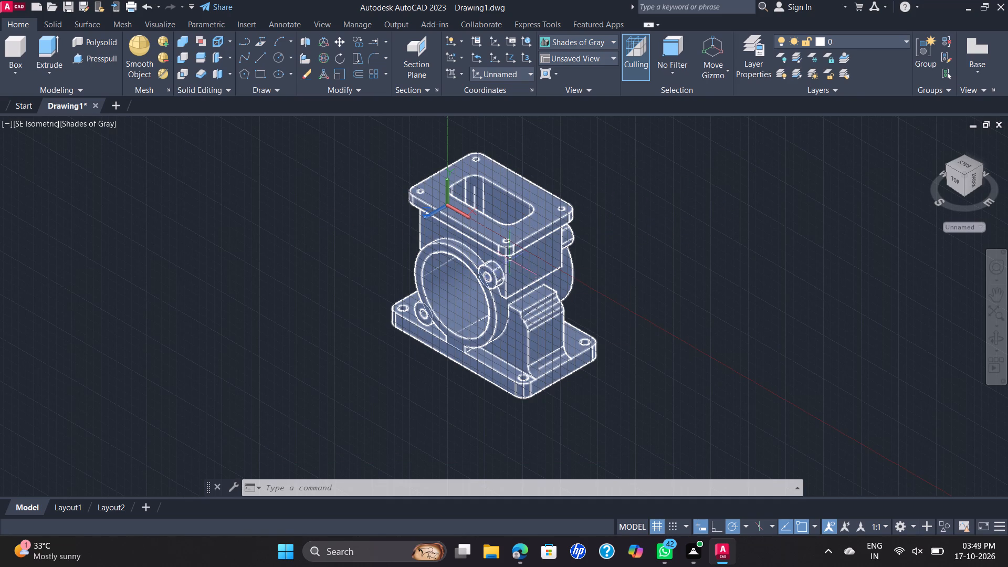
Move the whole housing solid well clear of the construction sketches that overlap it, into empty space beside them.
{"action": "left_click_drag", "start_coordinate": [510, 252], "coordinate": [619, 202]}
{"action": "left_click", "coordinate": [344, 37]}
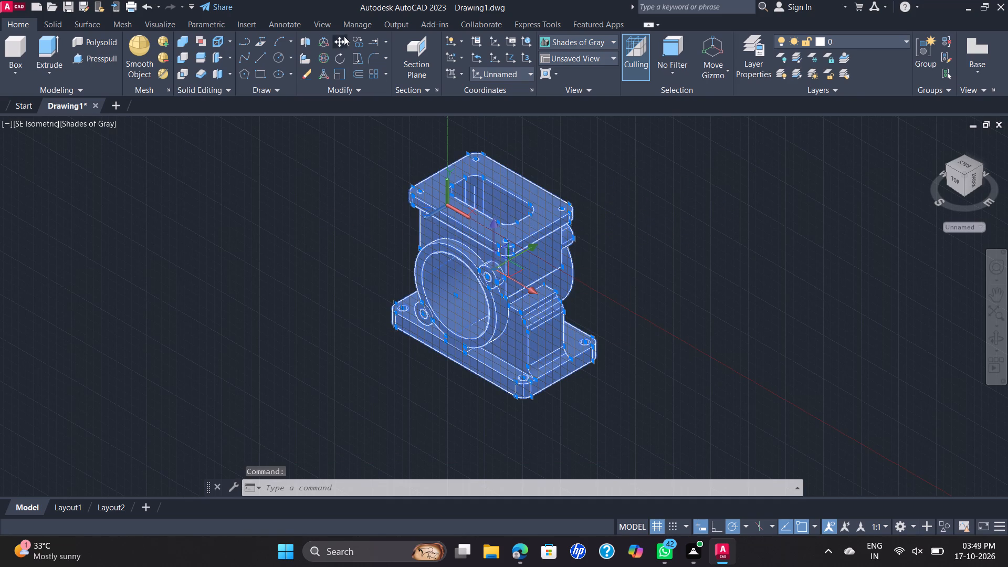
{"action": "left_click", "coordinate": [499, 206]}
{"action": "left_click", "coordinate": [774, 153]}
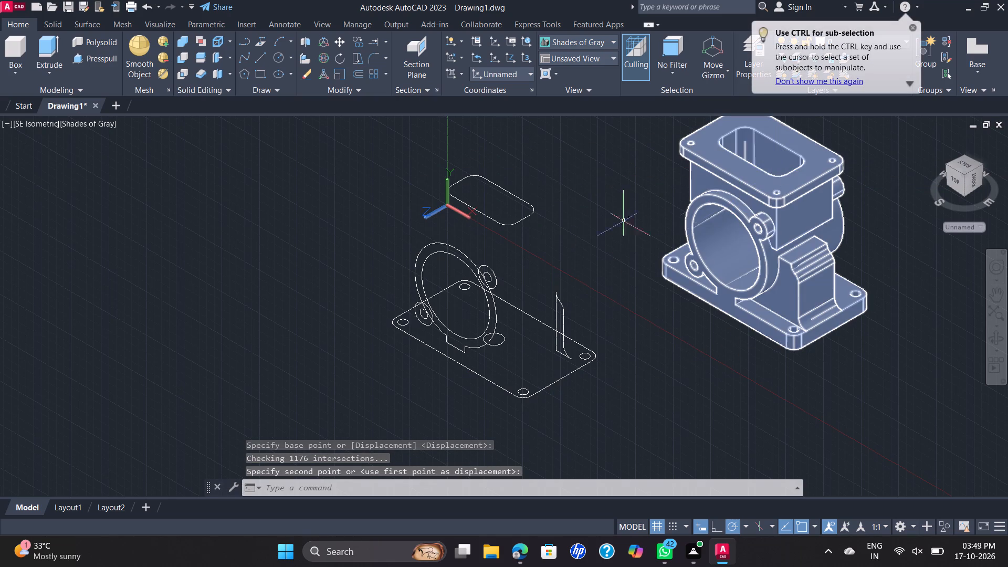
Delete all the leftover profile sketches of the base, bore, ribs and top opening at the housing's former location.
{"action": "left_click", "coordinate": [336, 135]}
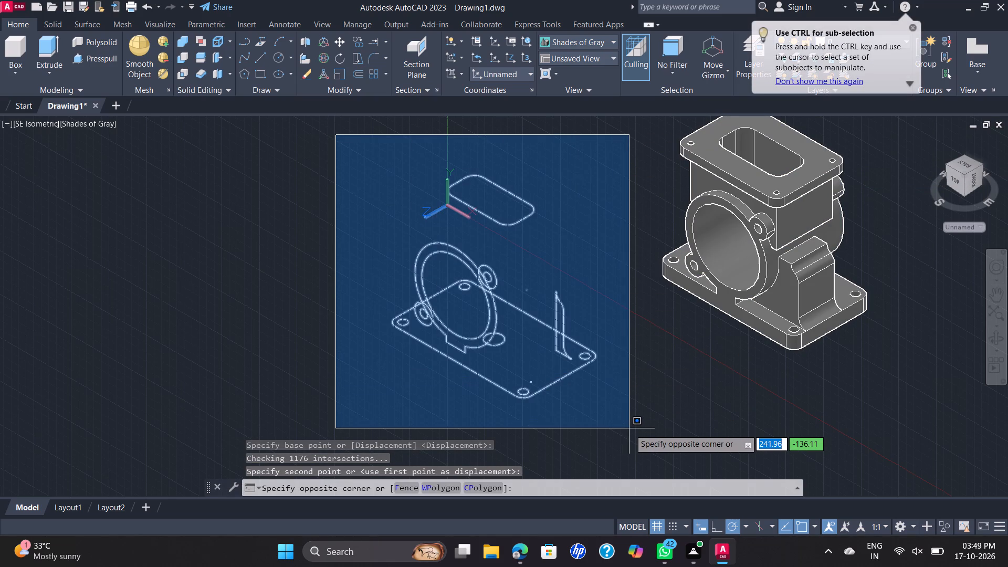
{"action": "left_click", "coordinate": [629, 429]}
{"action": "key", "text": "Delete"}
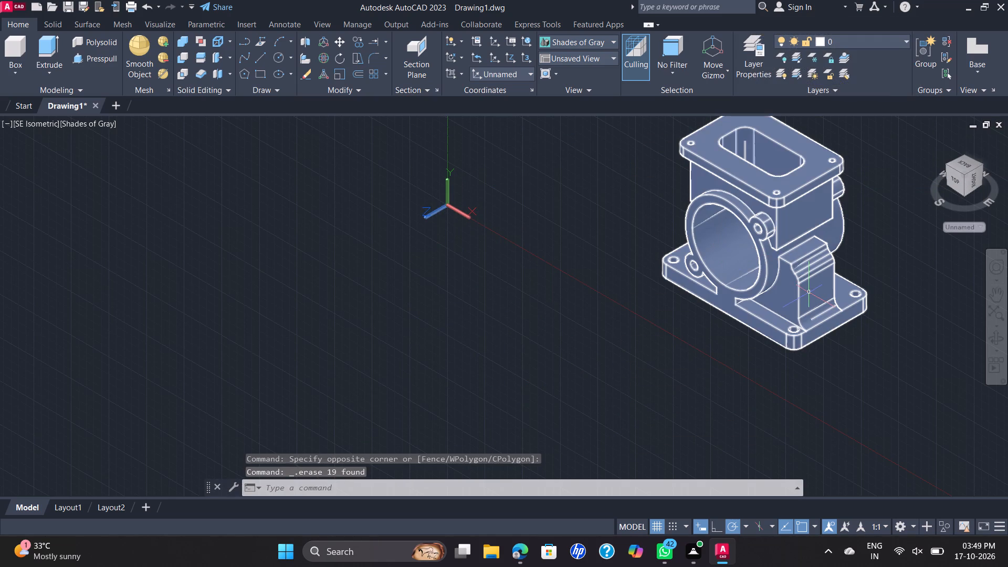
Save the drawing in the Documents folder under the name D 37 RA as an AutoCAD 2018 drawing.
{"action": "middle_click_drag", "start_coordinate": [815, 290], "coordinate": [650, 311]}
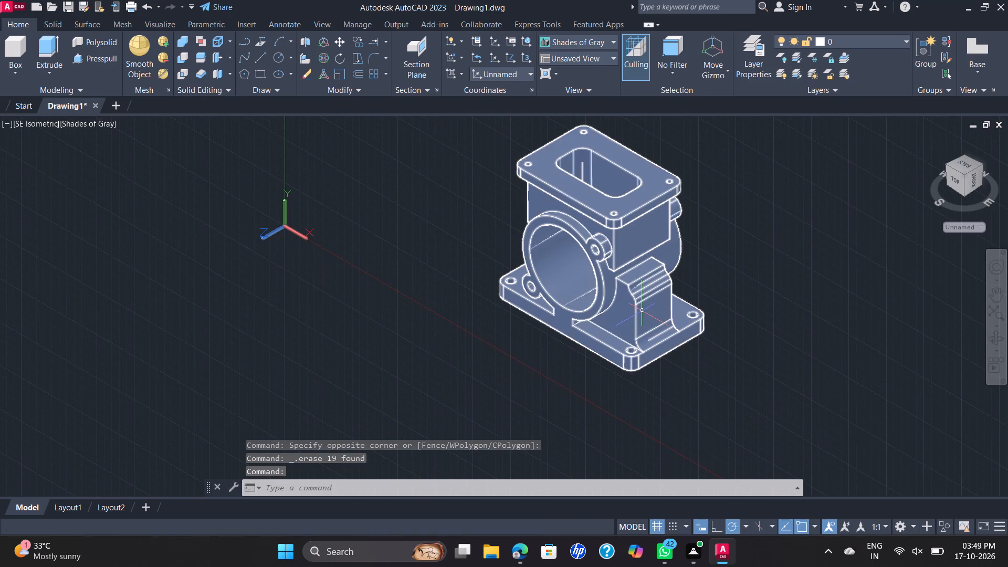
{"action": "scroll", "coordinate": [647, 306], "scroll_direction": "up", "scroll_amount": 1}
{"action": "scroll", "coordinate": [647, 306], "scroll_direction": "down", "scroll_amount": 1}
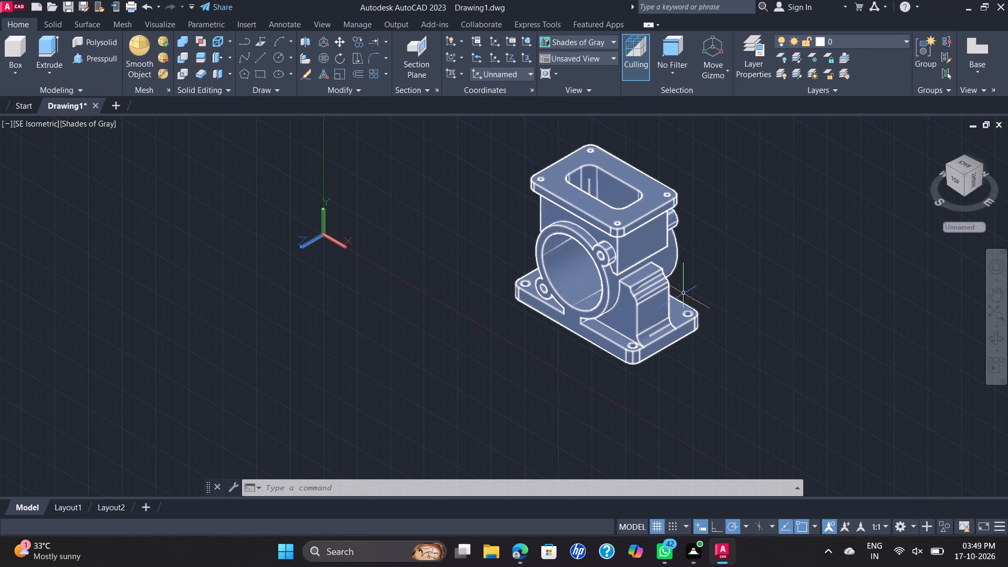
{"action": "middle_click_drag", "start_coordinate": [726, 253], "coordinate": [714, 310]}
{"action": "scroll", "coordinate": [714, 310], "scroll_direction": "down", "scroll_amount": 1}
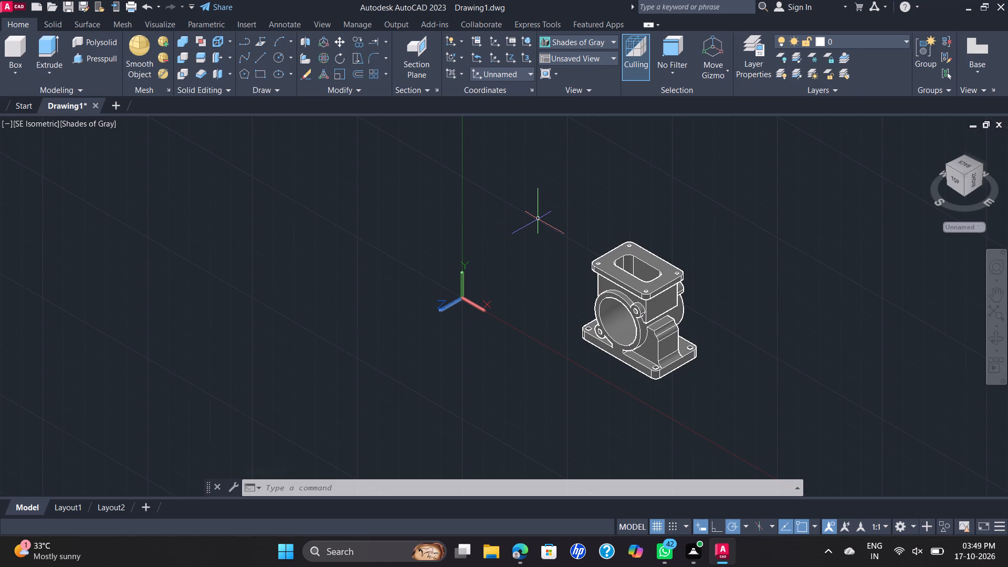
{"action": "key", "text": "ctrl+s"}
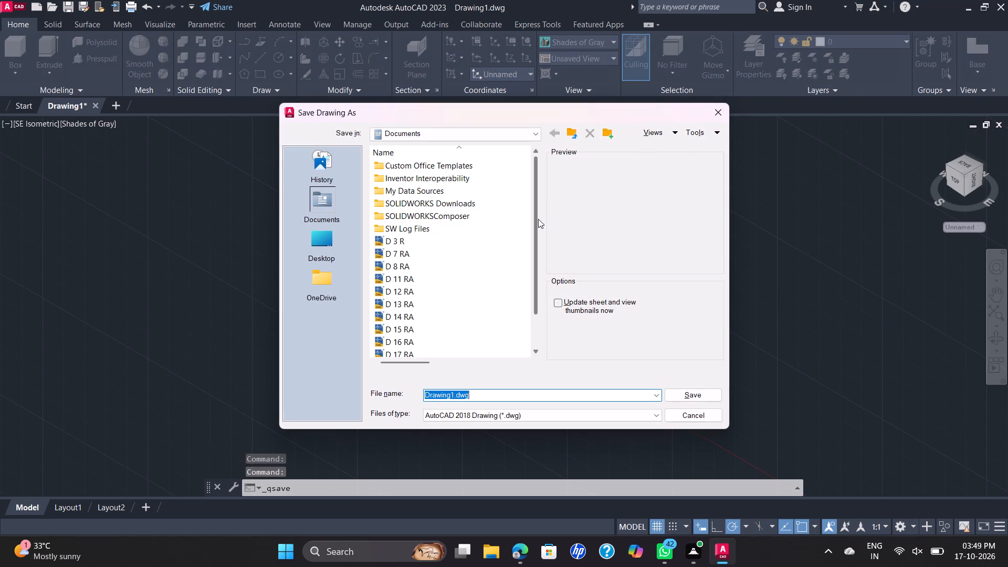
{"action": "scroll", "coordinate": [457, 224], "scroll_direction": "down", "scroll_amount": 2}
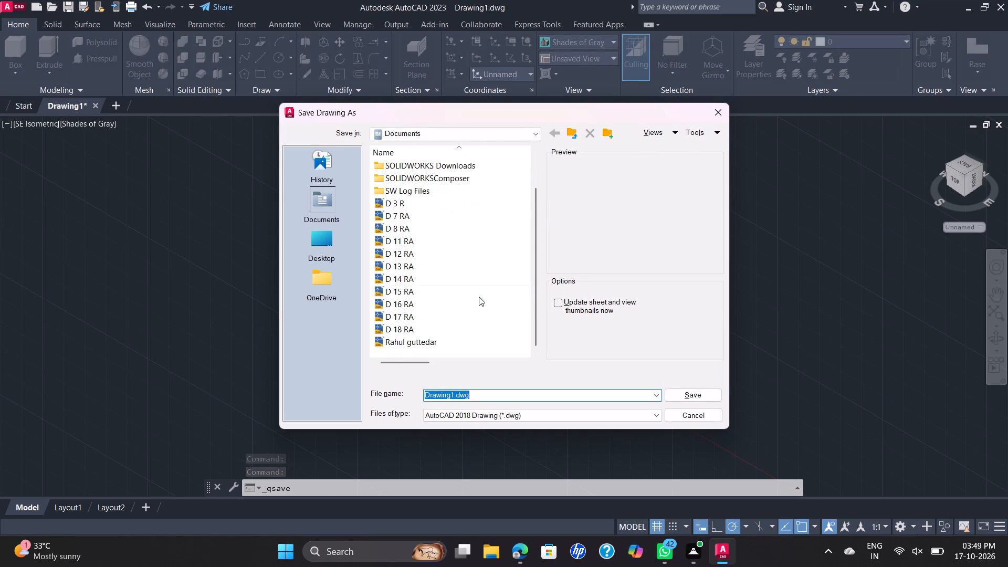
{"action": "scroll", "coordinate": [479, 297], "scroll_direction": "down", "scroll_amount": 10}
{"action": "scroll", "coordinate": [477, 279], "scroll_direction": "up", "scroll_amount": 7}
{"action": "scroll", "coordinate": [493, 257], "scroll_direction": "down", "scroll_amount": 4}
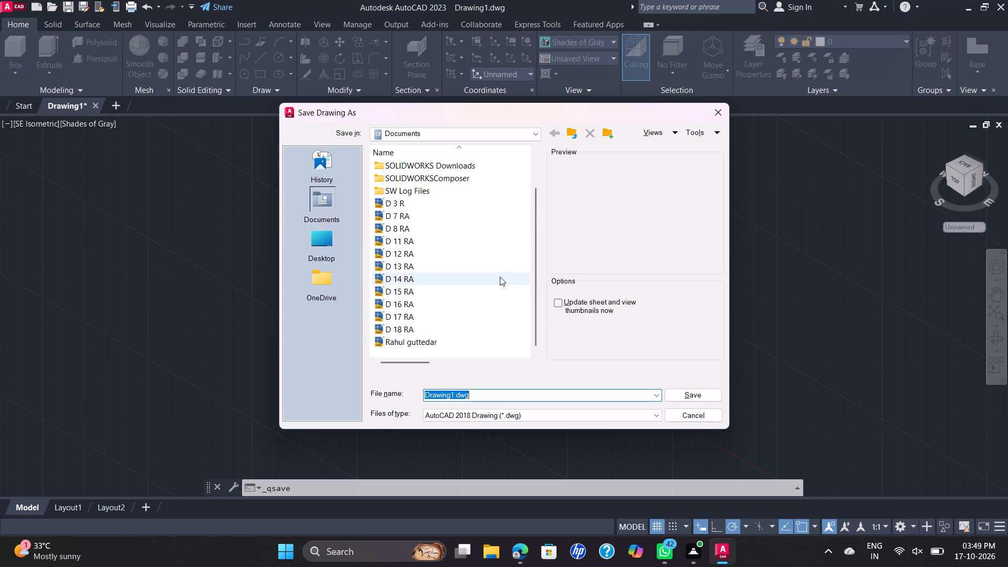
{"action": "key", "text": "d"}
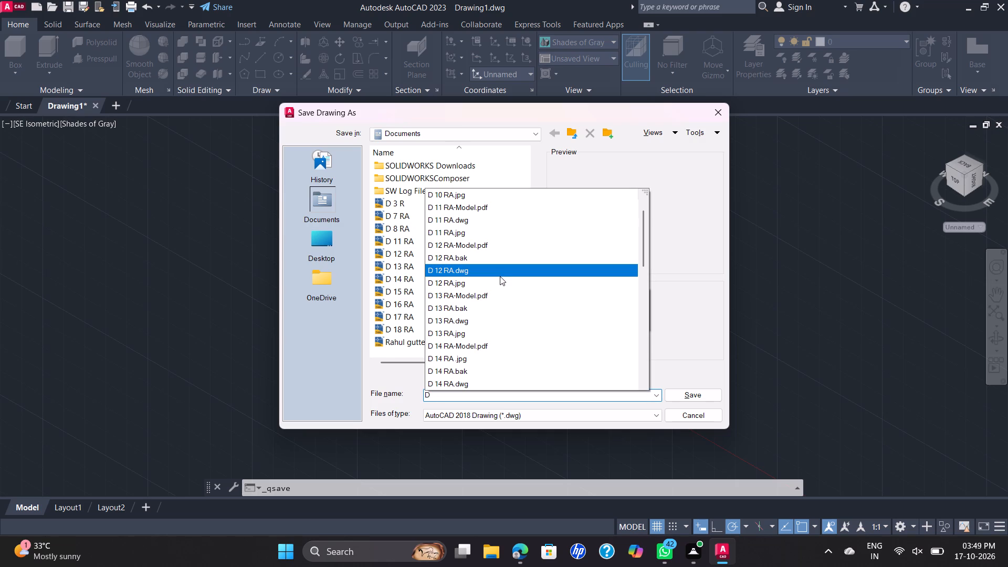
{"action": "key", "text": "space"}
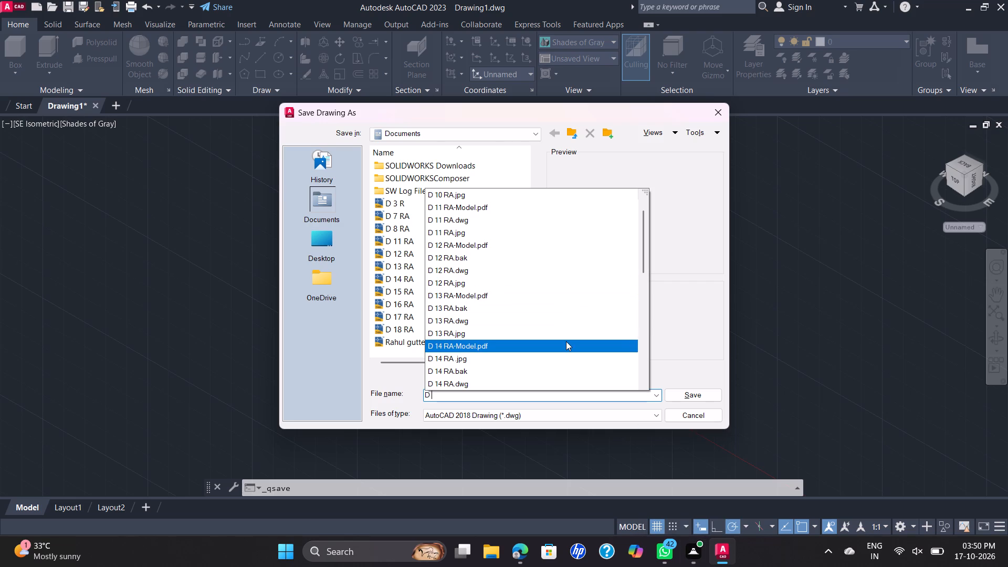
{"action": "scroll", "coordinate": [566, 341], "scroll_direction": "down", "scroll_amount": 13}
{"action": "scroll", "coordinate": [550, 333], "scroll_direction": "up", "scroll_amount": 2}
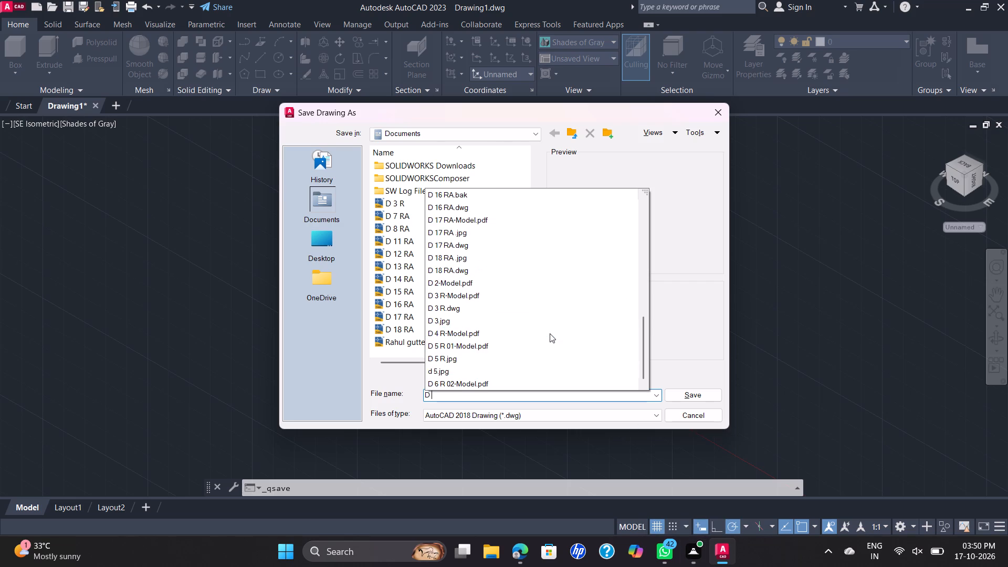
{"action": "scroll", "coordinate": [550, 333], "scroll_direction": "up", "scroll_amount": 14}
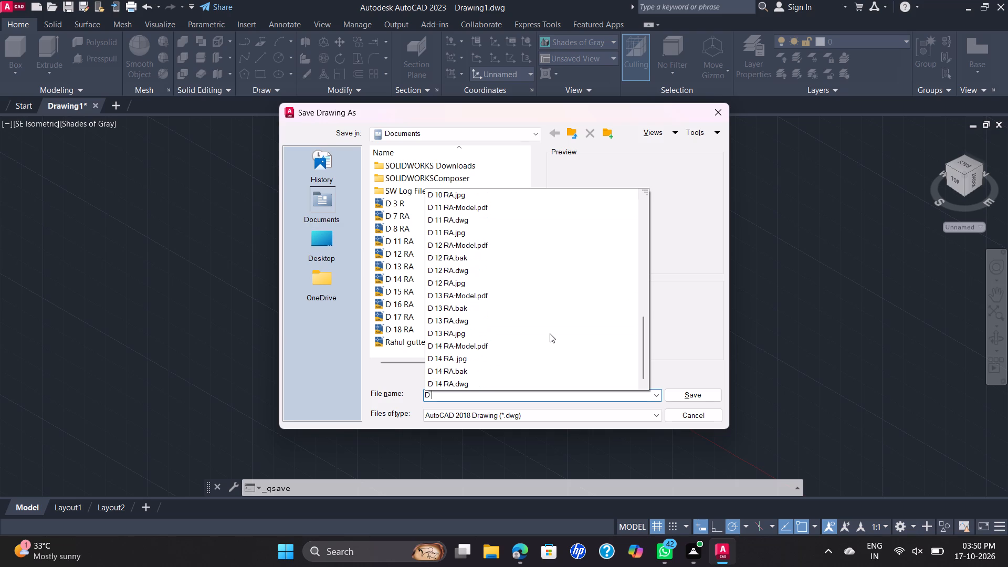
{"action": "scroll", "coordinate": [550, 333], "scroll_direction": "up", "scroll_amount": 1}
{"action": "type", "text": "37"}
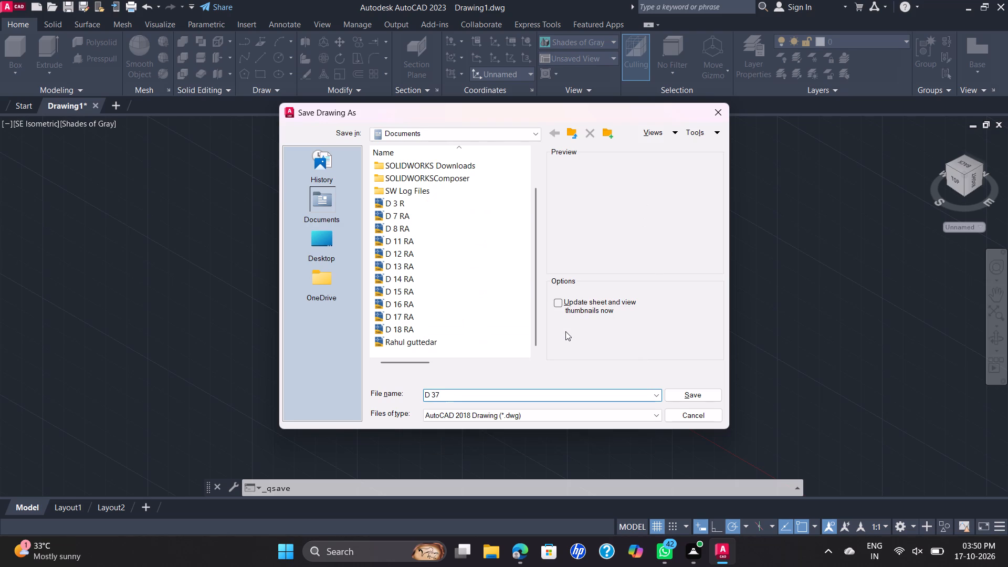
{"action": "key", "text": "space"}
{"action": "type", "text": "RA"}
{"action": "left_click", "coordinate": [695, 392]}
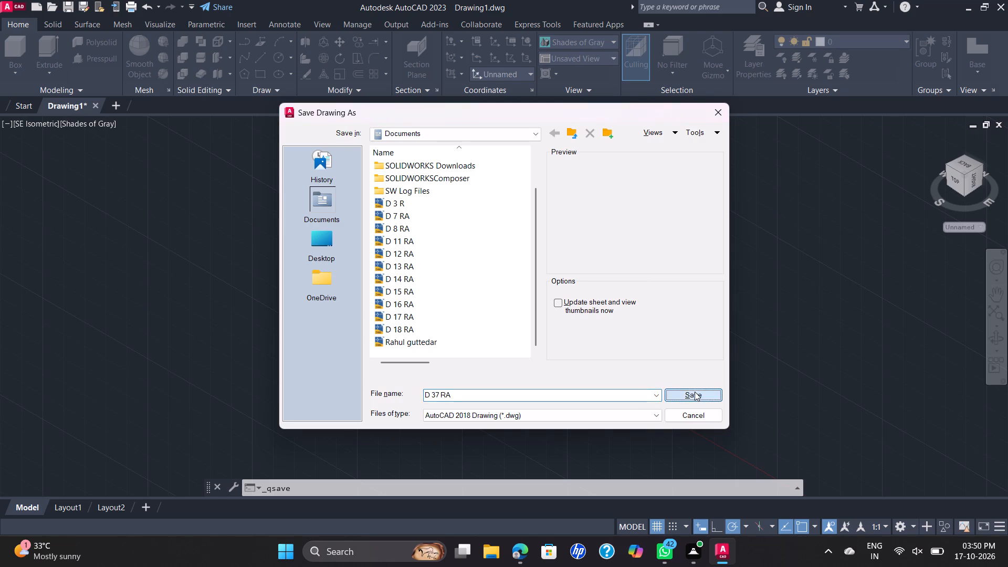
Start a plot of the model with the DWG To PDF.pc3 plotter and landscape orientation.
{"action": "scroll", "coordinate": [695, 274], "scroll_direction": "down", "scroll_amount": 1}
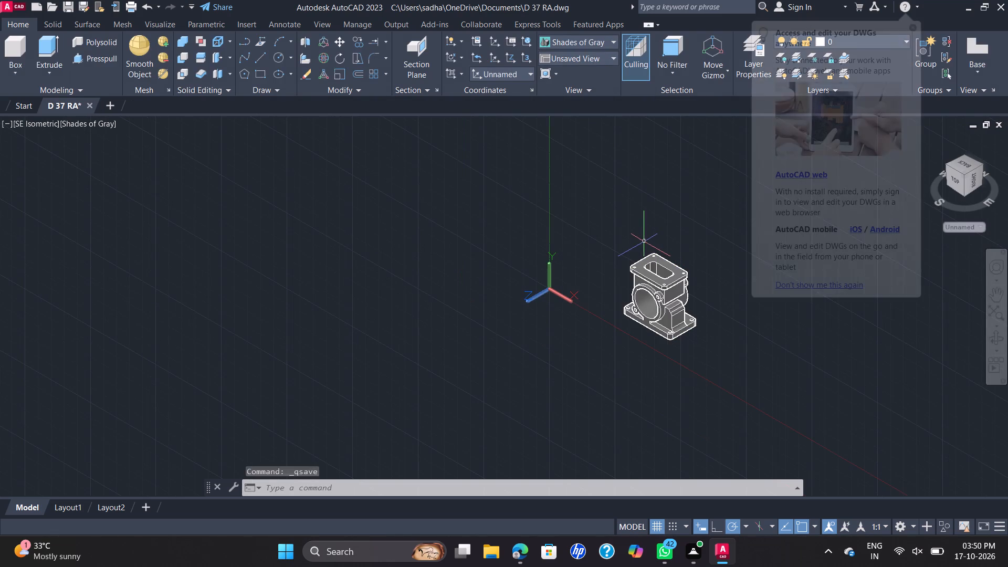
{"action": "type", "text": "PLO"}
{"action": "key", "text": "t"}
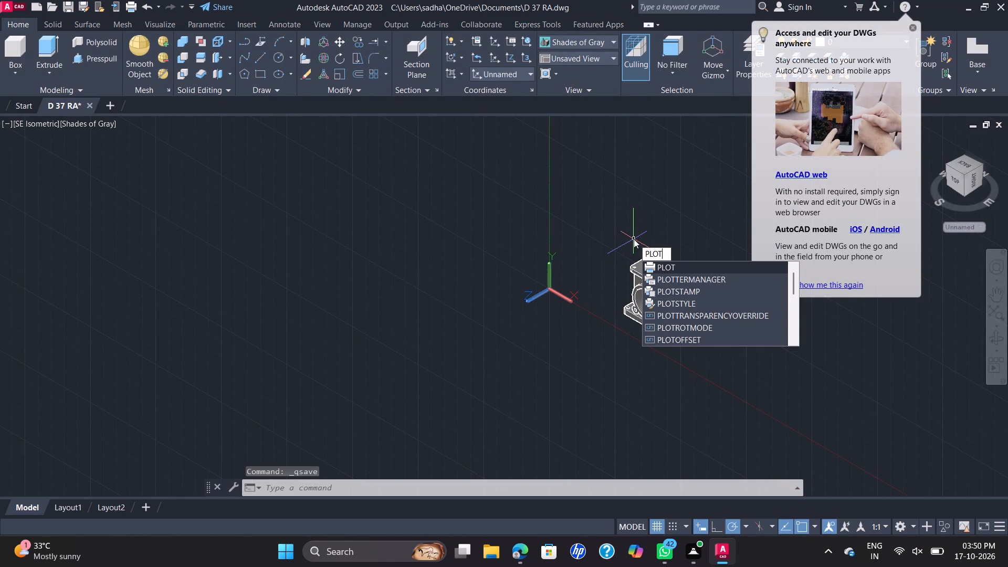
{"action": "key", "text": "Return"}
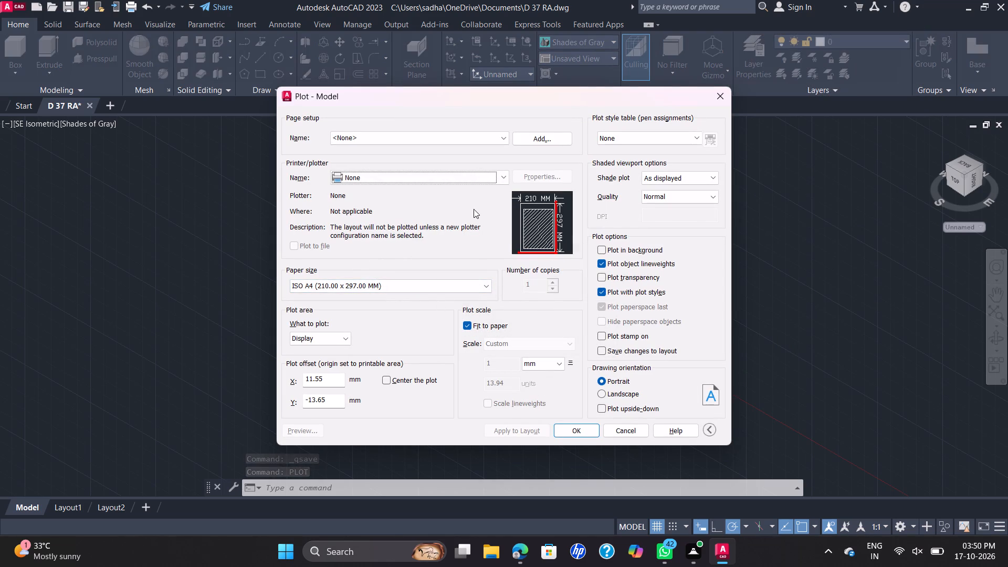
{"action": "left_click", "coordinate": [502, 173]}
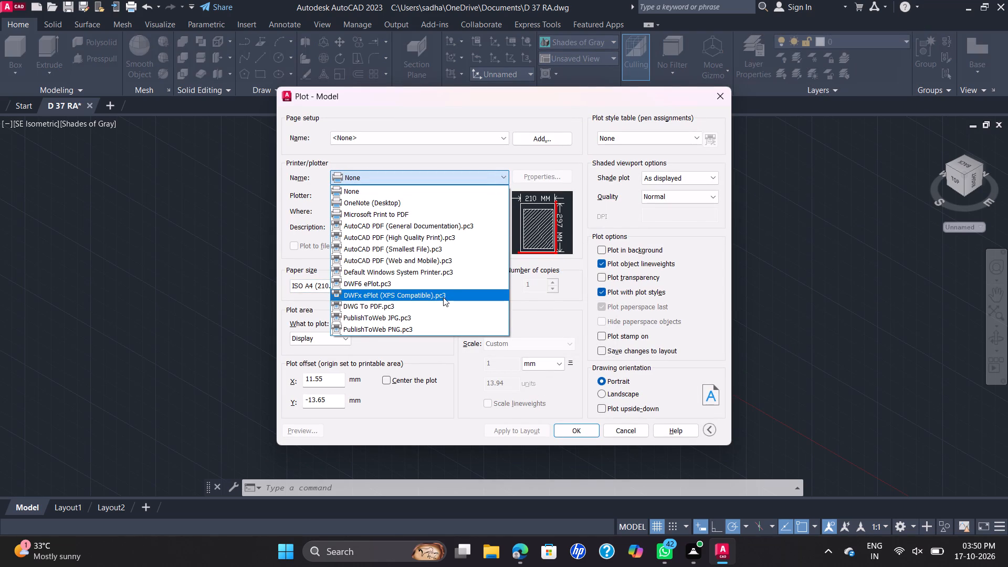
{"action": "left_click", "coordinate": [448, 304]}
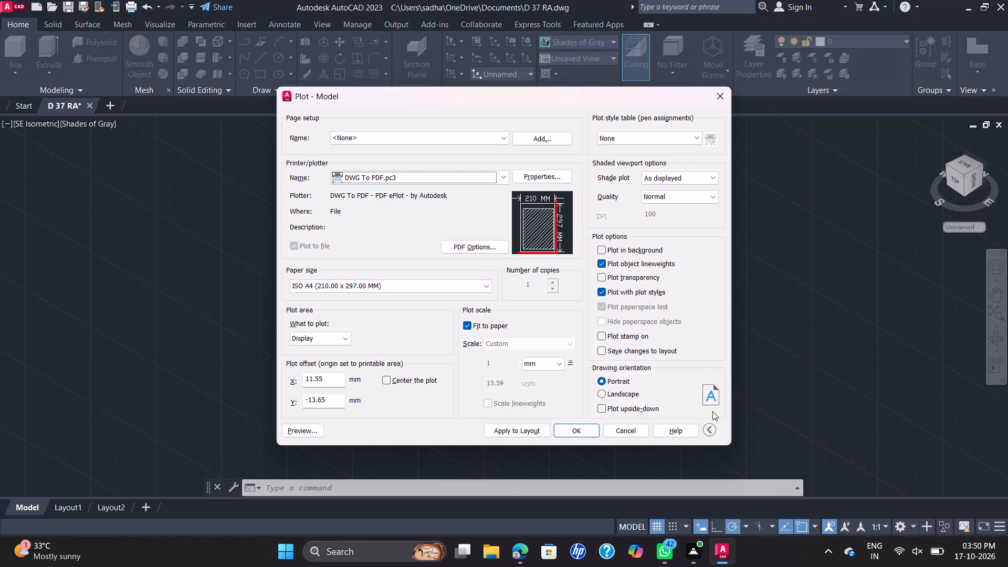
{"action": "left_click", "coordinate": [606, 391]}
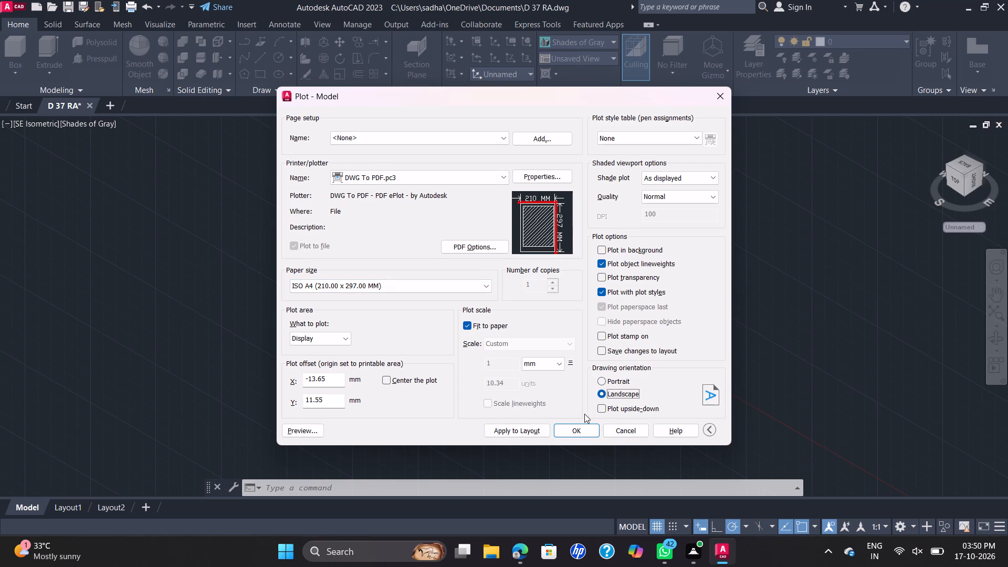
Set the plot area to a window enclosing the whole housing.
{"action": "left_click", "coordinate": [349, 342]}
{"action": "left_click", "coordinate": [328, 376]}
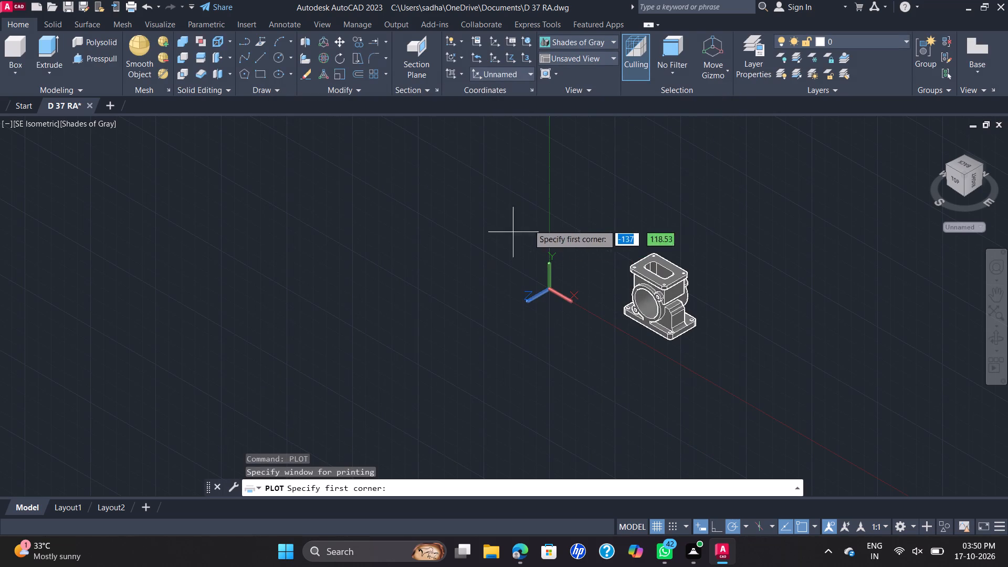
{"action": "left_click", "coordinate": [566, 217]}
{"action": "left_click", "coordinate": [755, 369]}
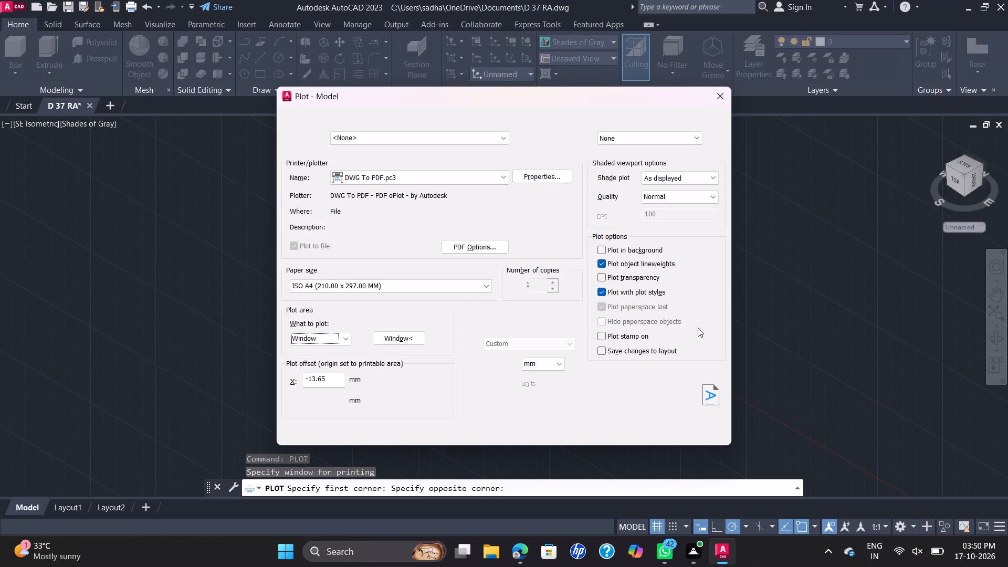
Plot the windowed housing view to D 37 RA-Model.pdf in the Documents folder.
{"action": "scroll", "coordinate": [542, 336], "scroll_direction": "down", "scroll_amount": 1}
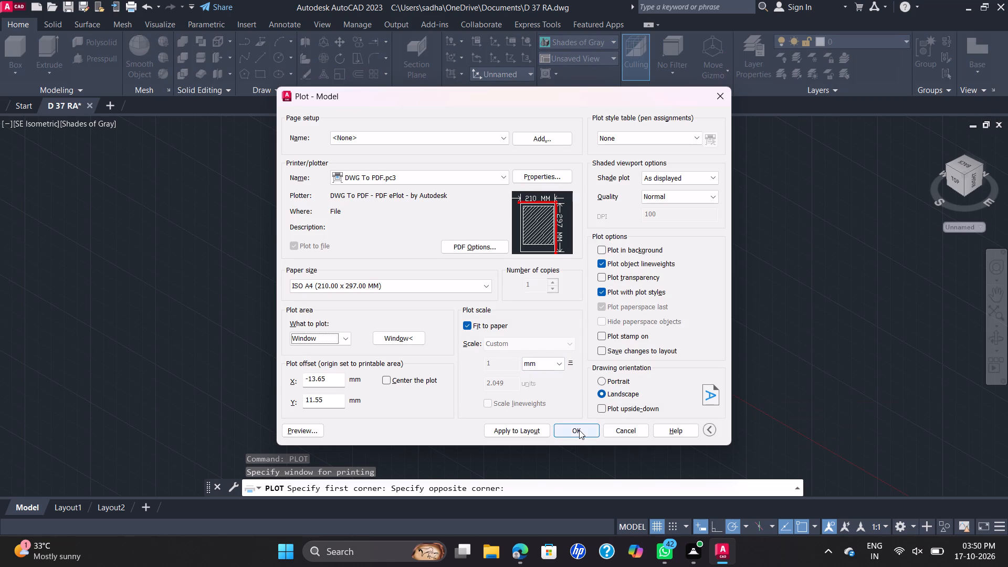
{"action": "left_click", "coordinate": [579, 430]}
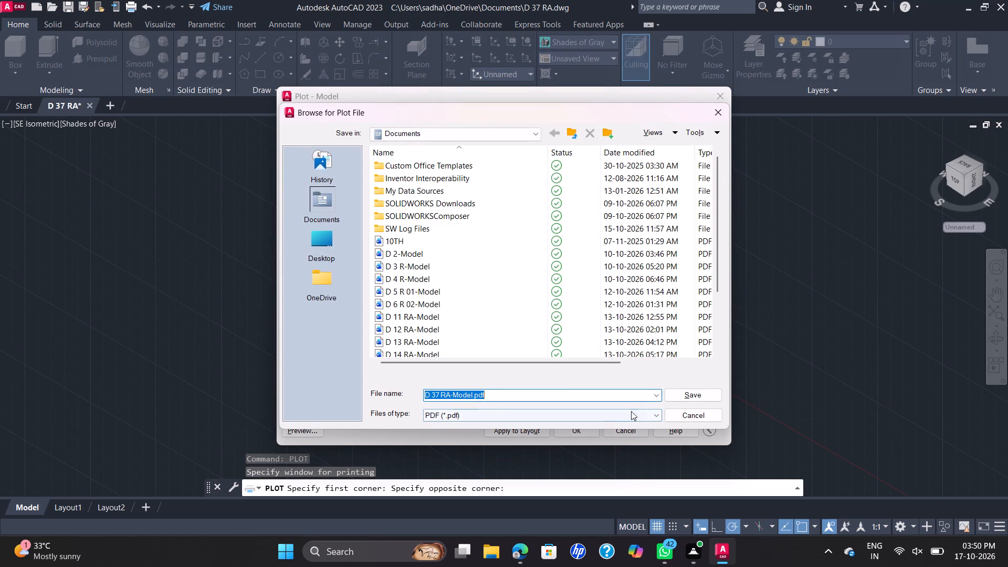
{"action": "left_click", "coordinate": [705, 390]}
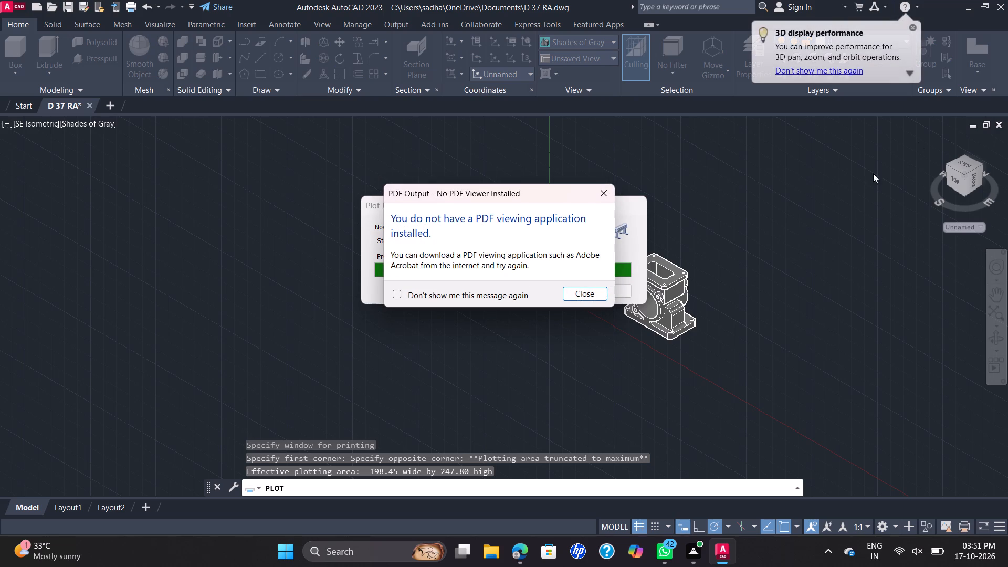
{"action": "left_click", "coordinate": [580, 297]}
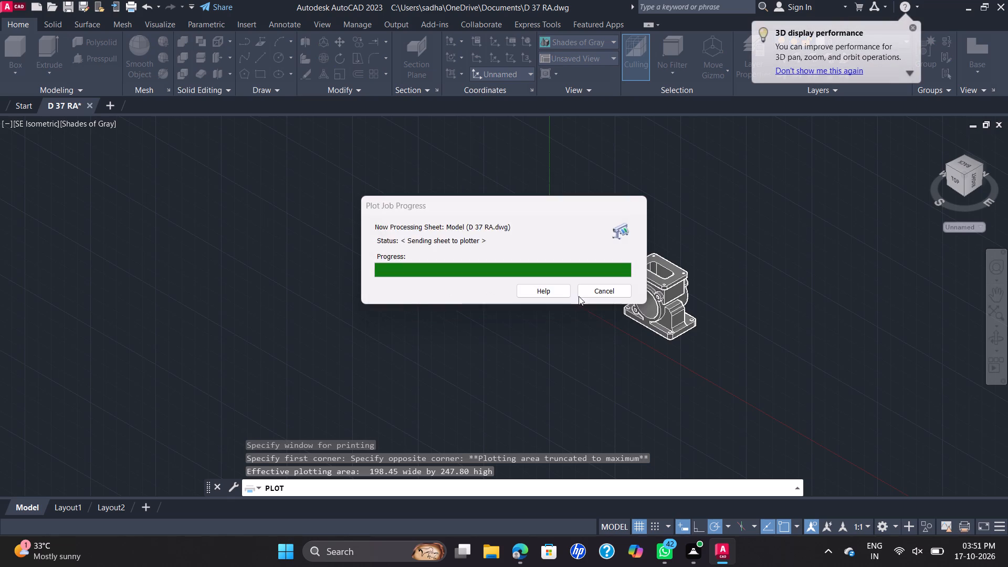